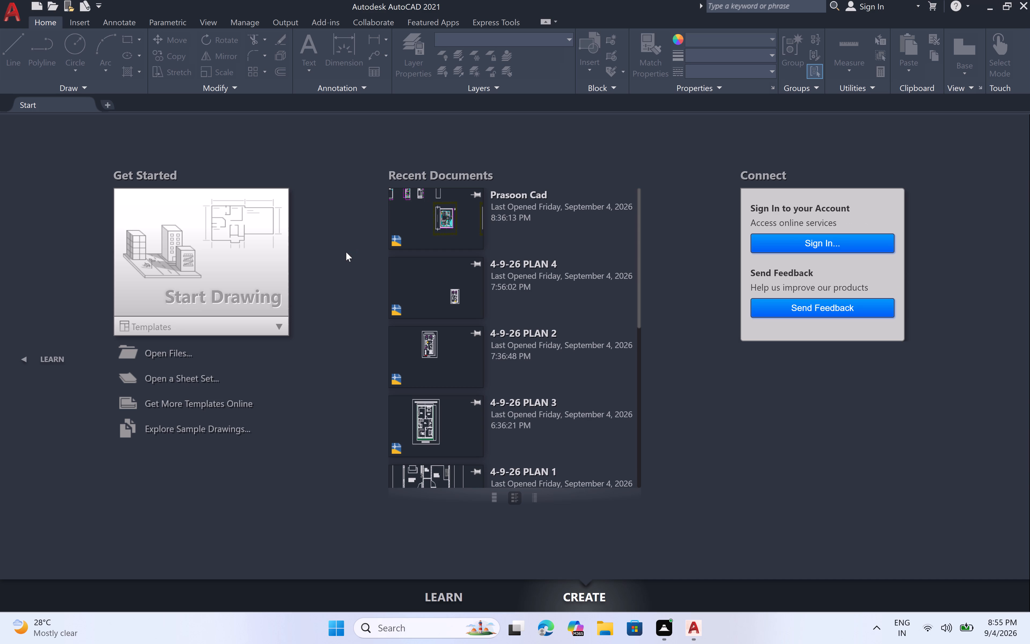
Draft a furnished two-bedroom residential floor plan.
Start a new blank drawing.
{"action": "left_click", "coordinate": [218, 245]}
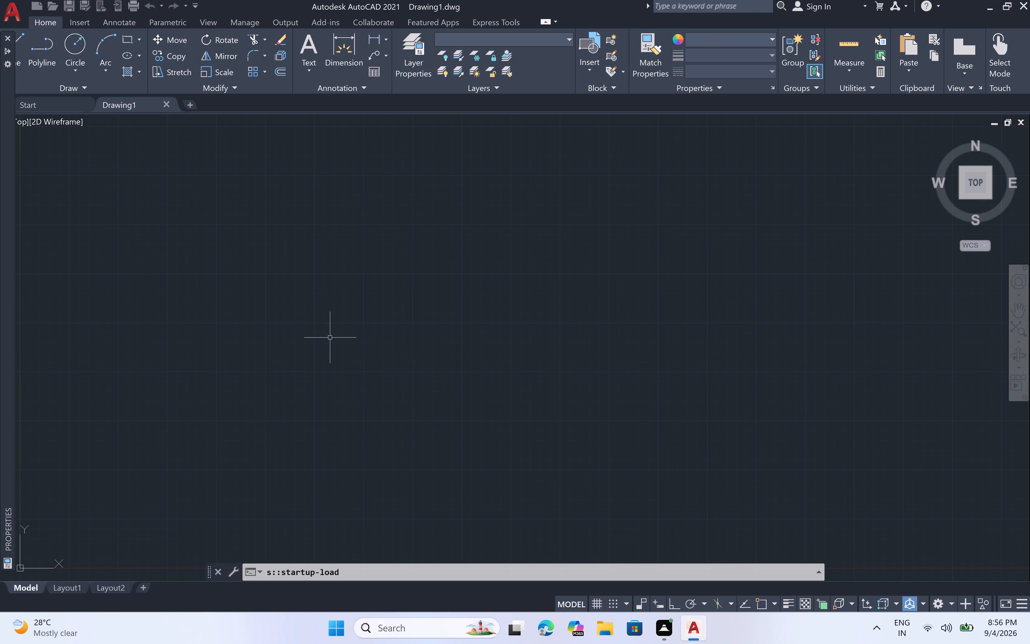
Set the drawing's length units to Engineering with 0'-0.0" precision.
{"action": "scroll", "coordinate": [338, 313], "scroll_direction": "down", "scroll_amount": 1}
{"action": "scroll", "coordinate": [409, 280], "scroll_direction": "down", "scroll_amount": 5}
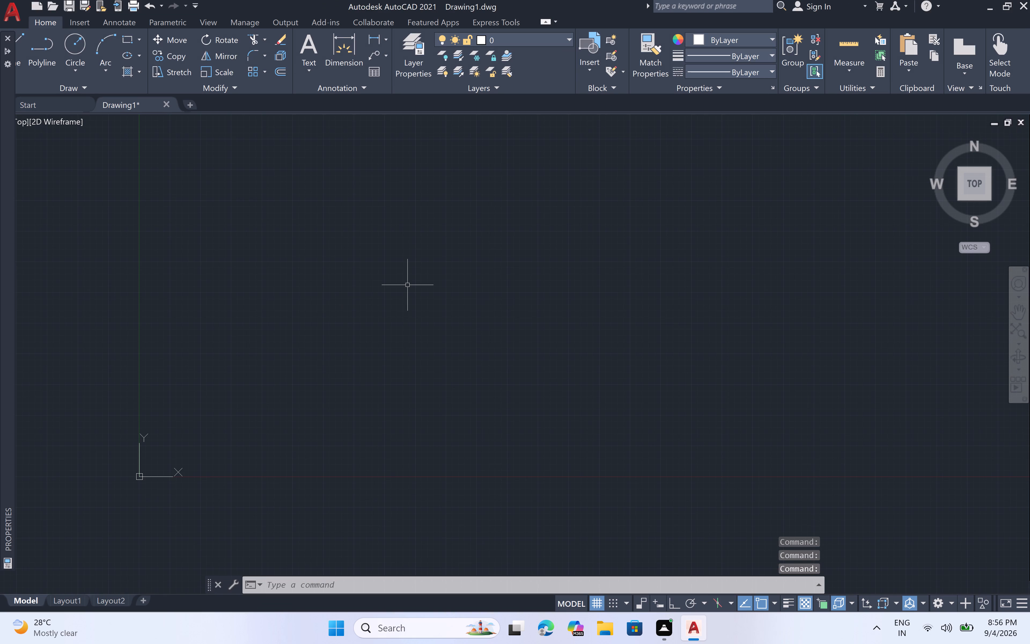
{"action": "scroll", "coordinate": [407, 280], "scroll_direction": "down", "scroll_amount": 4}
{"action": "middle_click_drag", "start_coordinate": [397, 263], "coordinate": [380, 376]}
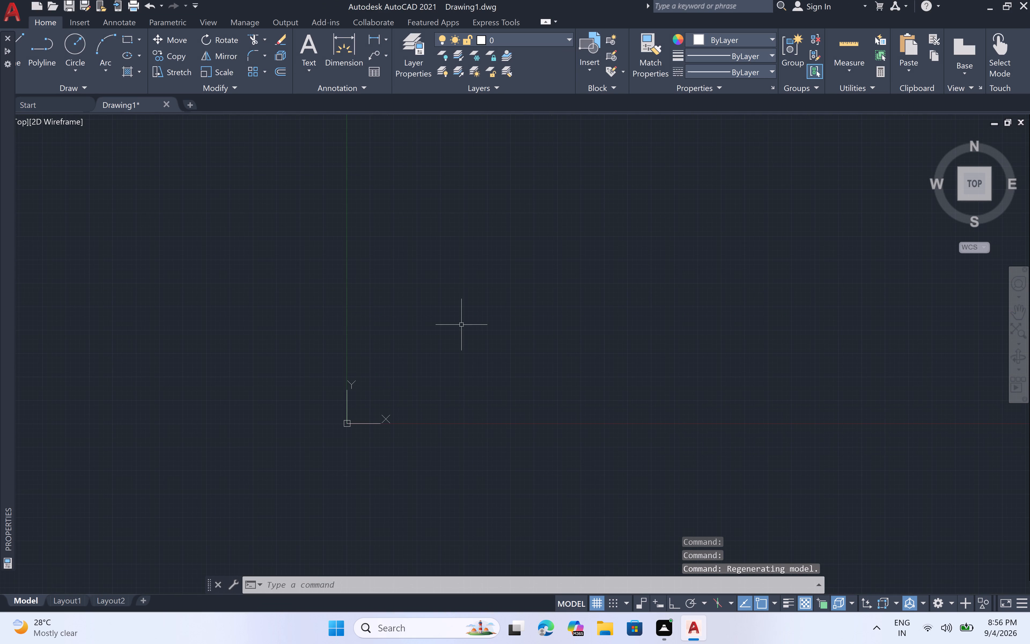
{"action": "type", "text": "un"}
{"action": "key", "text": "space"}
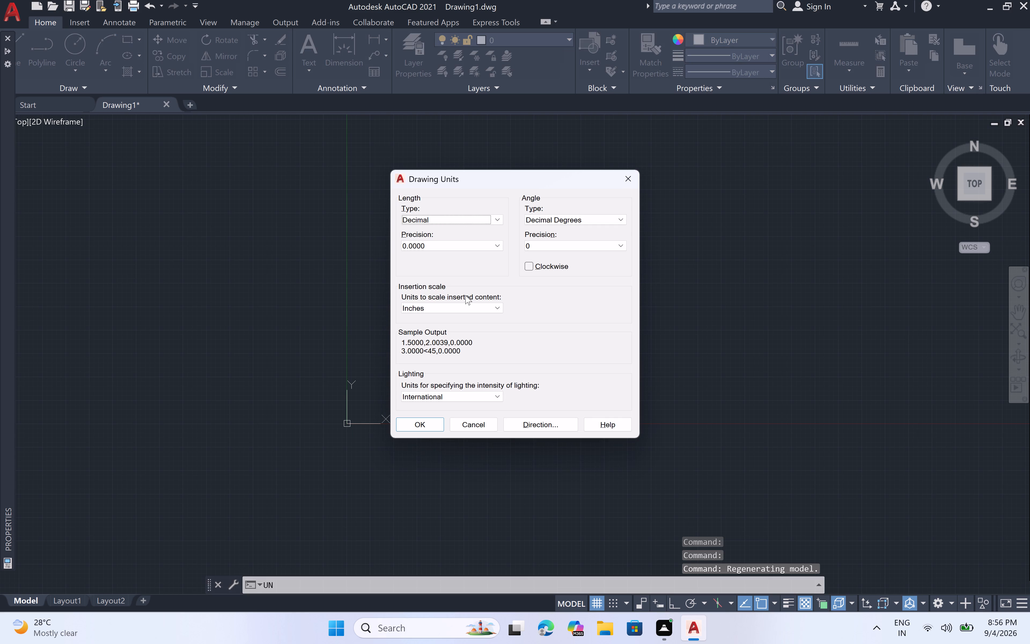
{"action": "left_click", "coordinate": [498, 222]}
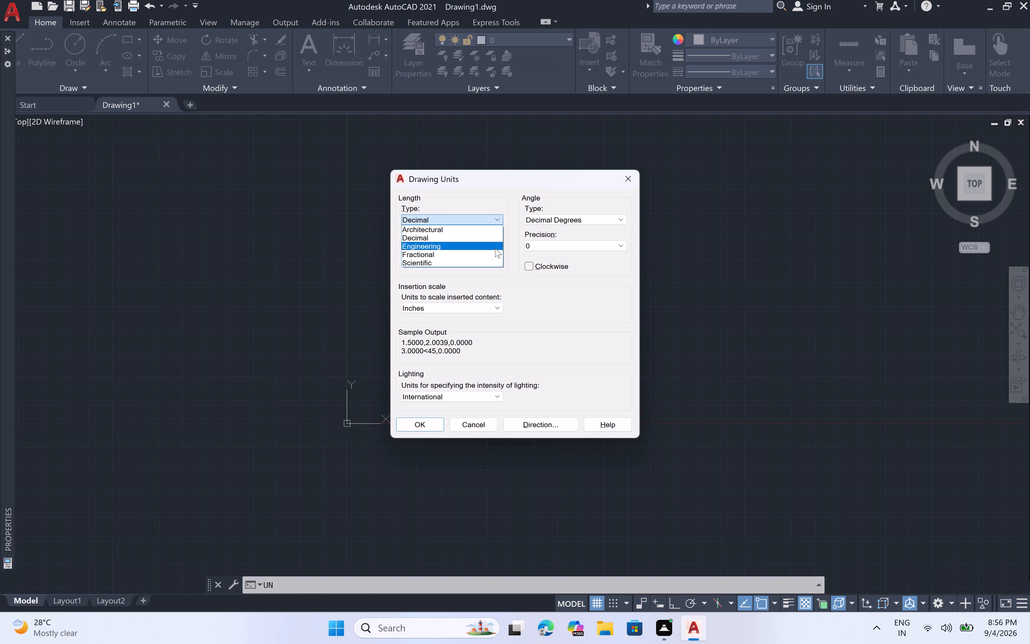
{"action": "left_click", "coordinate": [495, 248]}
{"action": "left_click", "coordinate": [501, 246]}
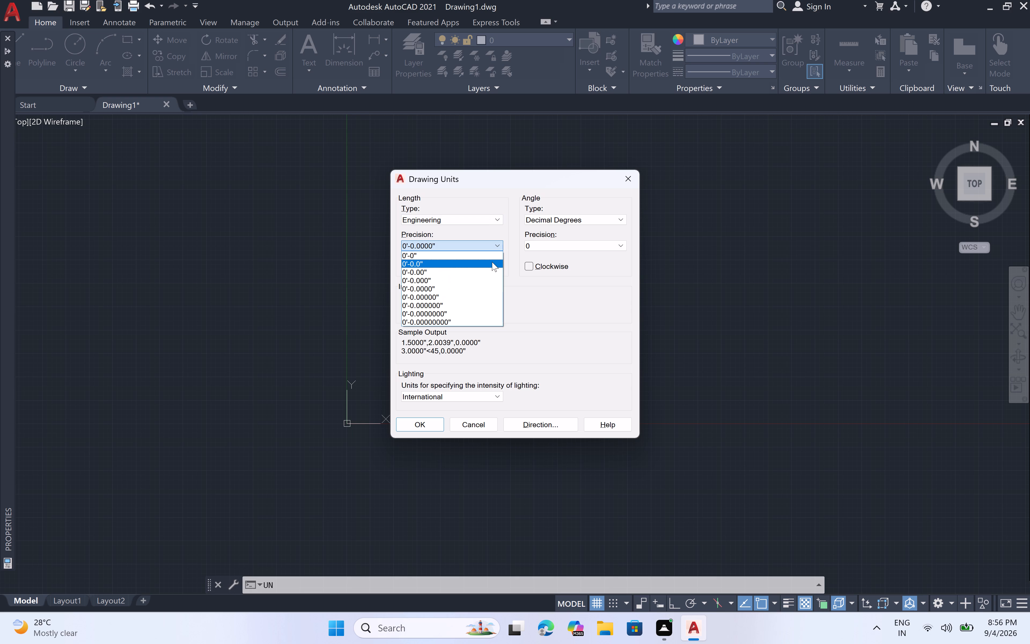
{"action": "left_click", "coordinate": [492, 262]}
{"action": "left_click", "coordinate": [423, 422]}
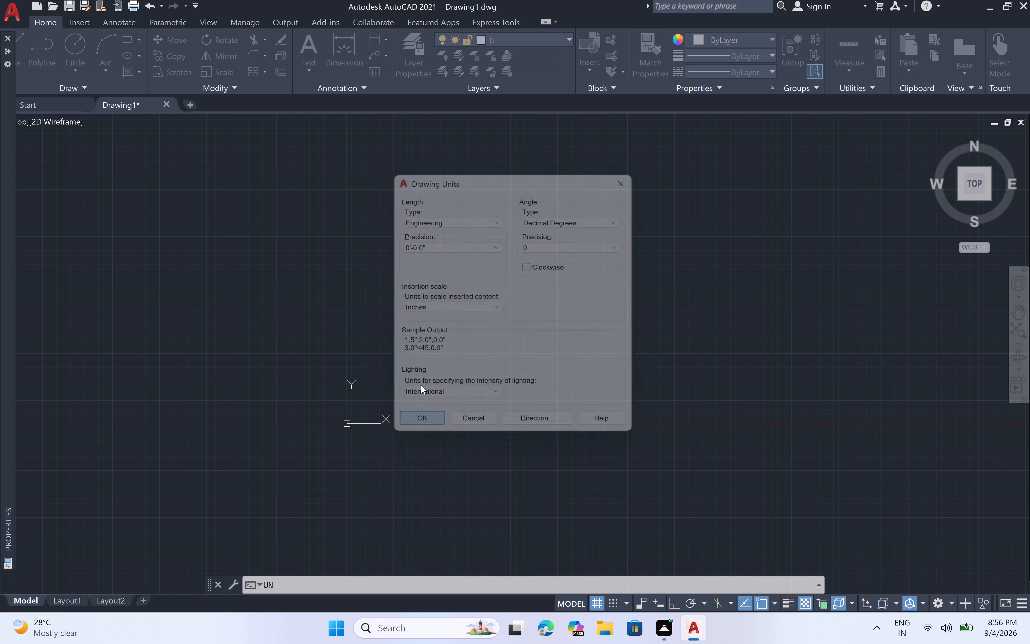
Reopen the drawing units settings to check the length type, precision and insertion scale.
{"action": "type", "text": "un"}
{"action": "key", "text": "space"}
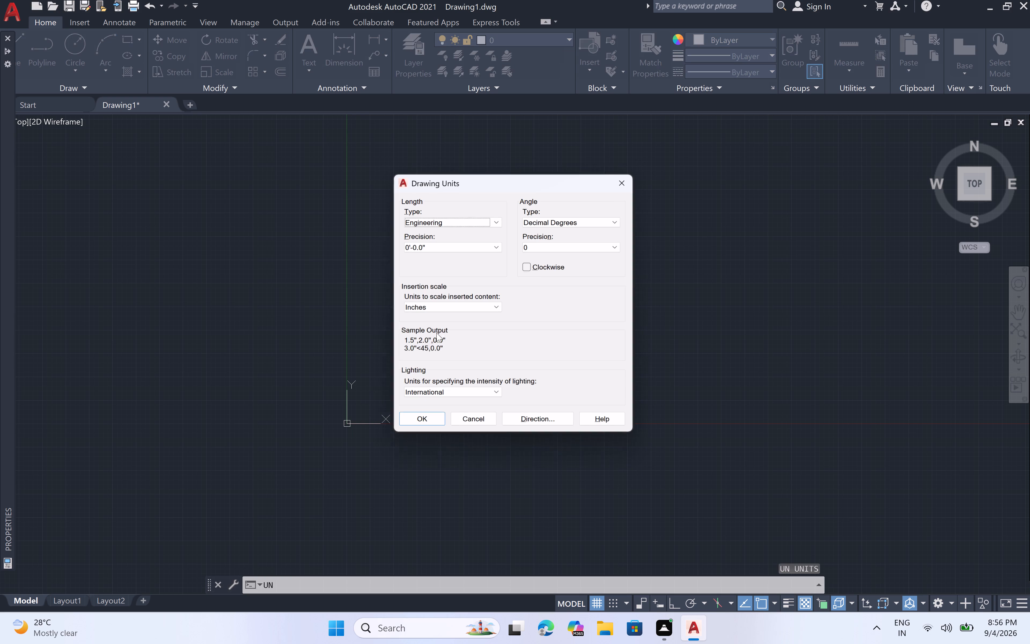
{"action": "left_click", "coordinate": [421, 425]}
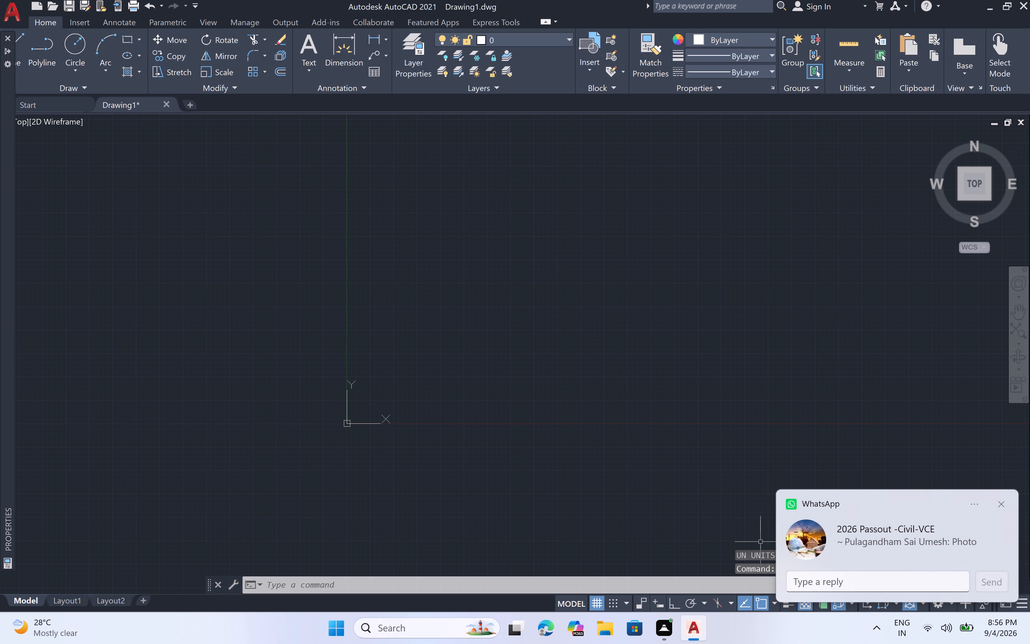
Dismiss the incoming chat notification covering the drawing area.
{"action": "left_click", "coordinate": [997, 500]}
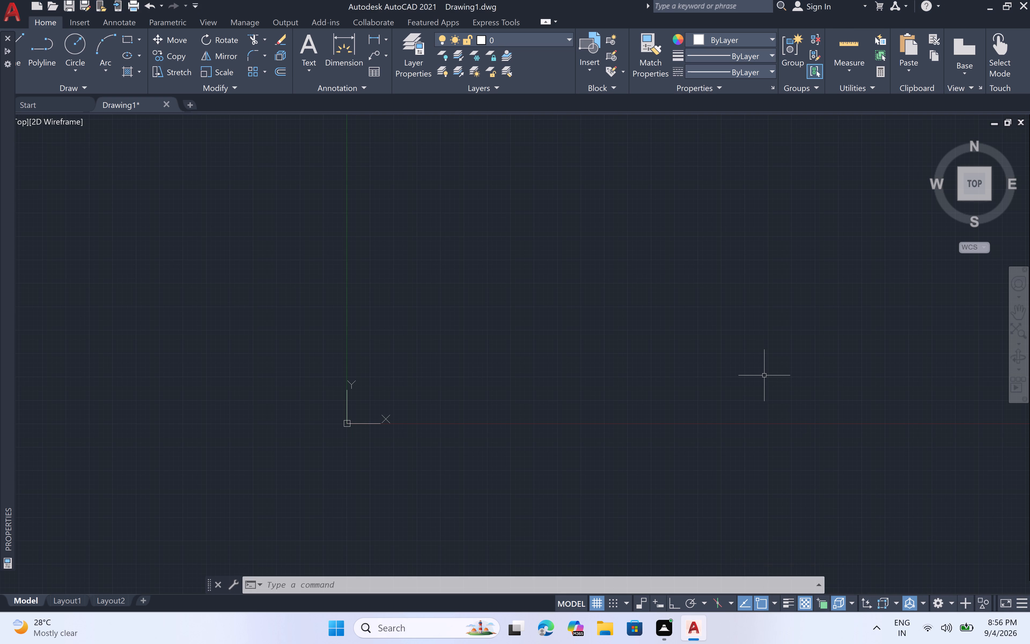
Draw one horizontal and one vertical construction line crossing above and slightly right of the origin.
{"action": "type", "text": "xl"}
{"action": "key", "text": "space"}
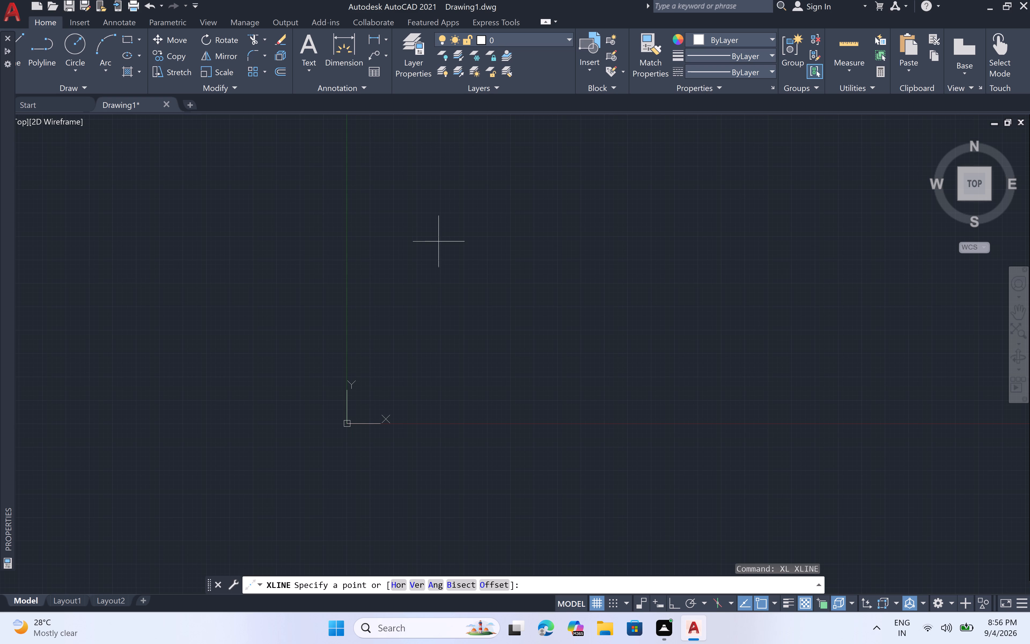
{"action": "type", "text": "h"}
{"action": "key", "text": "space"}
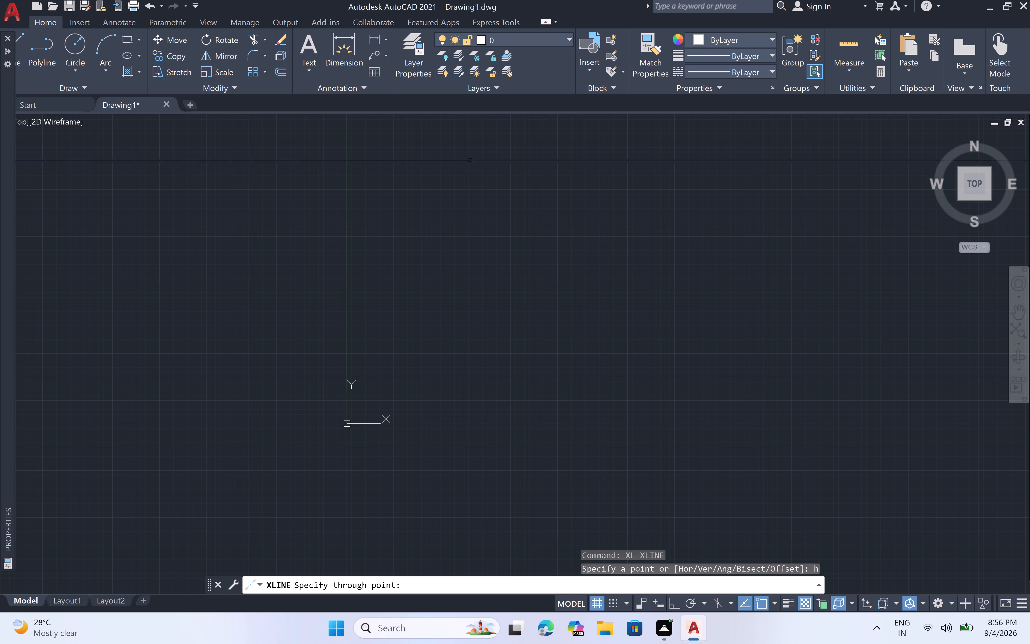
{"action": "left_click", "coordinate": [476, 151]}
{"action": "key", "text": "space"}
{"action": "key", "text": "space"}
{"action": "type", "text": "v"}
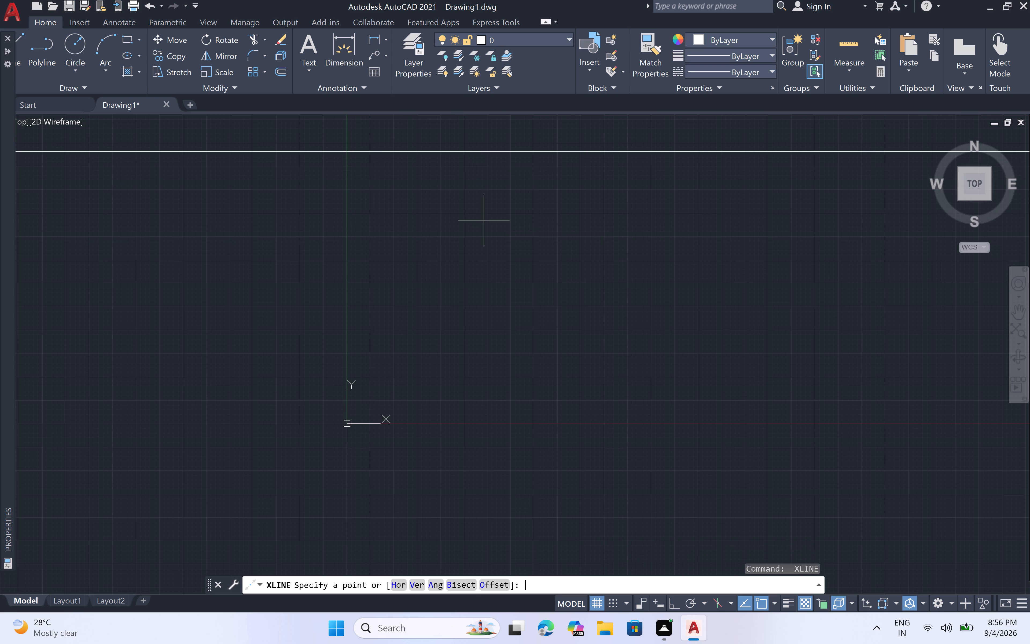
{"action": "key", "text": "space"}
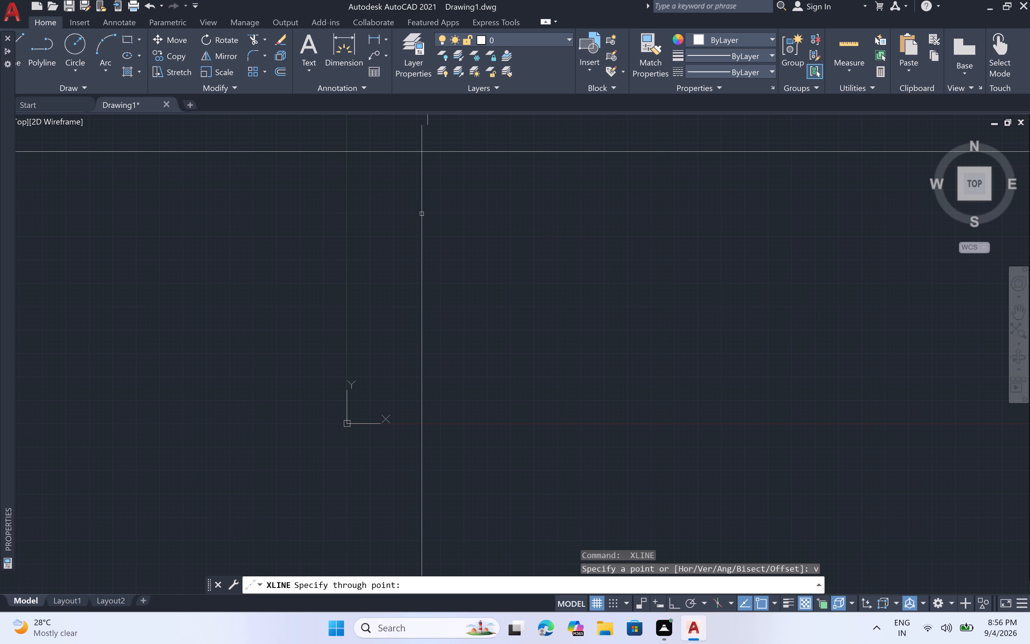
{"action": "left_click", "coordinate": [395, 213]}
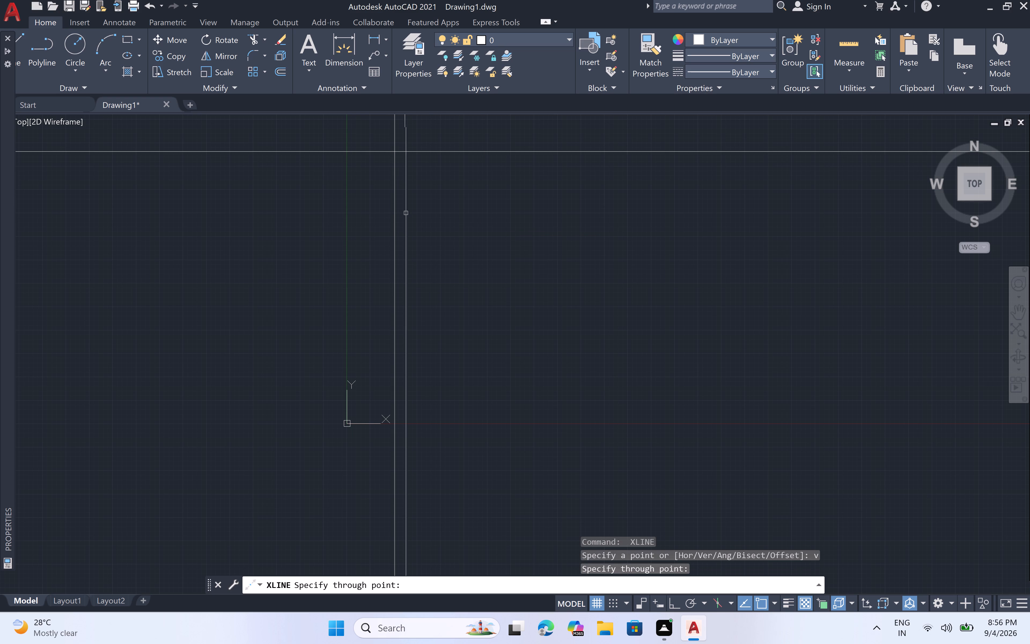
{"action": "scroll", "coordinate": [429, 209], "scroll_direction": "down", "scroll_amount": 2}
{"action": "middle_click_drag", "start_coordinate": [429, 209], "coordinate": [420, 280]}
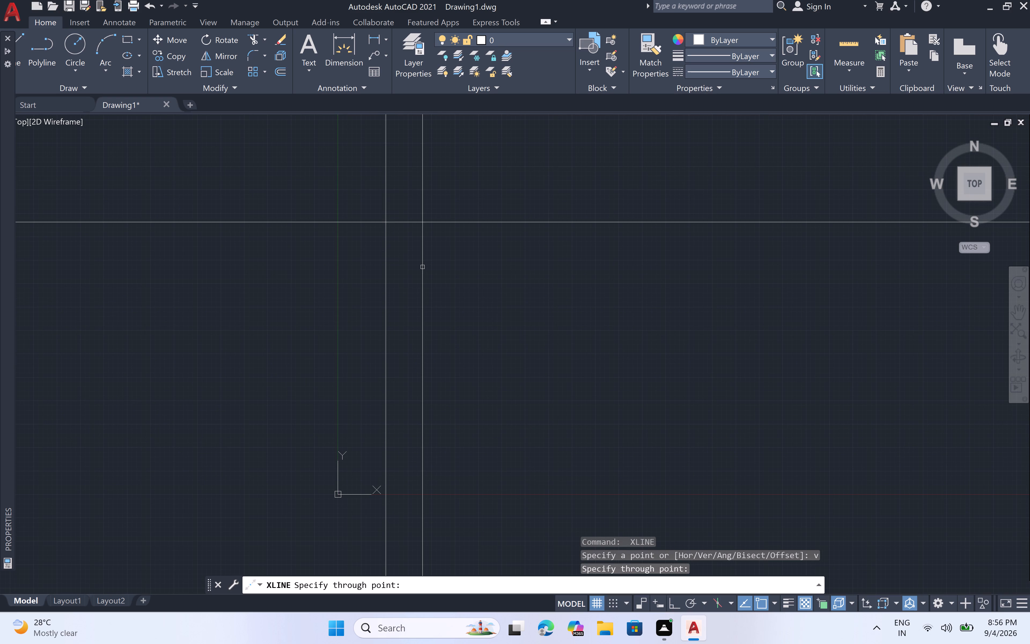
{"action": "key", "text": "Escape"}
Trim both construction lines beyond their intersection, above and to the left, to form the plan's upper-left corner.
{"action": "scroll", "coordinate": [405, 227], "scroll_direction": "down", "scroll_amount": 2}
{"action": "middle_click_drag", "start_coordinate": [420, 200], "coordinate": [419, 252]}
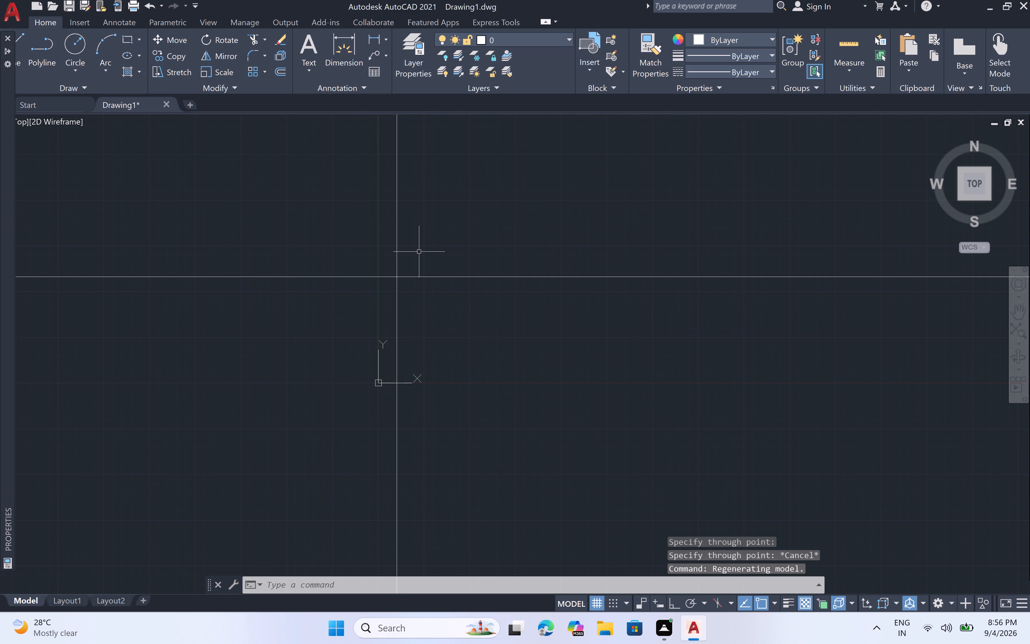
{"action": "scroll", "coordinate": [401, 291], "scroll_direction": "up", "scroll_amount": 3}
{"action": "key", "text": "t"}
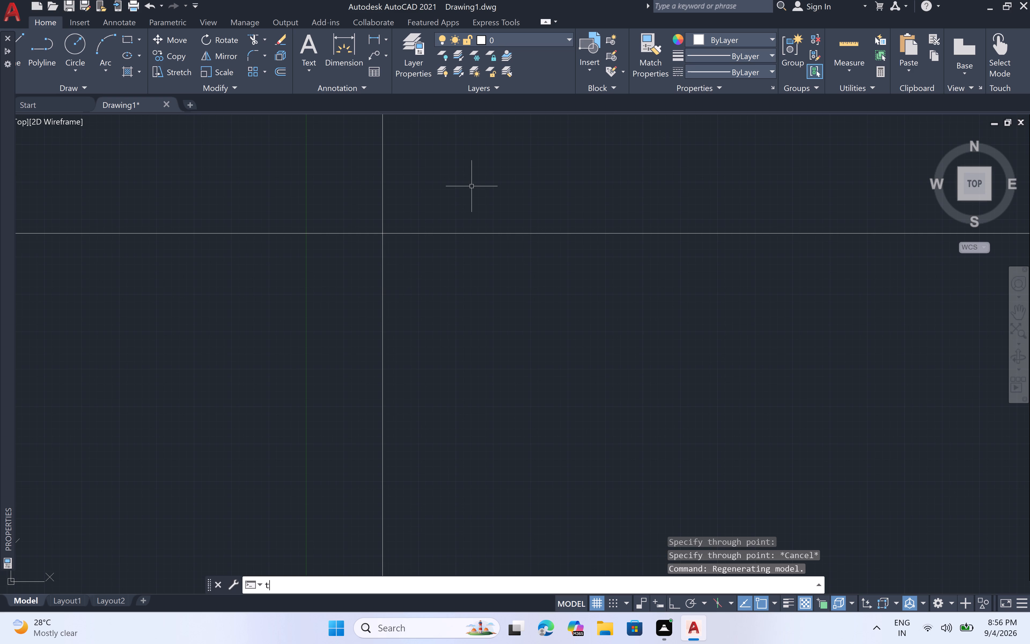
{"action": "type", "text": "r"}
{"action": "key", "text": "space"}
{"action": "left_click", "coordinate": [404, 175]}
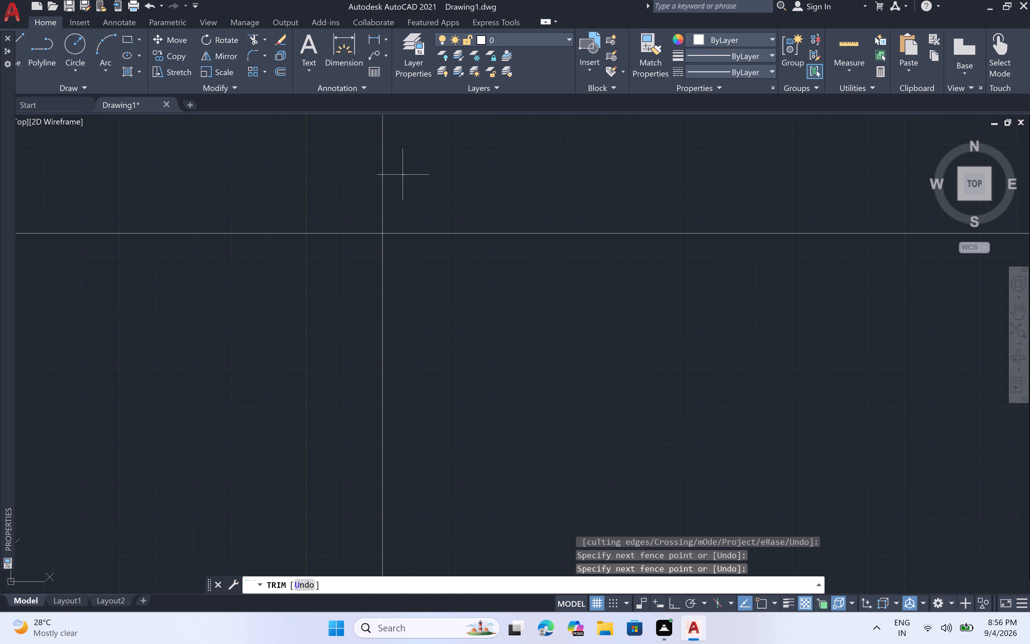
{"action": "left_click", "coordinate": [300, 259]}
{"action": "key", "text": "Escape"}
Start an Offset from the corner lines.
{"action": "scroll", "coordinate": [325, 209], "scroll_direction": "down", "scroll_amount": 3}
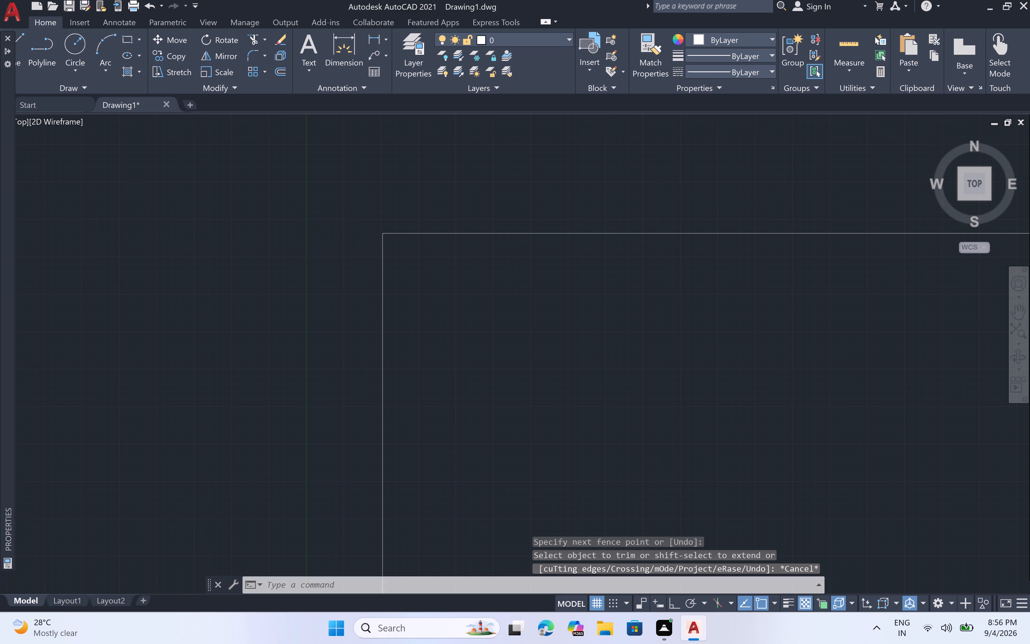
{"action": "scroll", "coordinate": [342, 217], "scroll_direction": "up", "scroll_amount": 3}
{"action": "scroll", "coordinate": [373, 248], "scroll_direction": "up", "scroll_amount": 2}
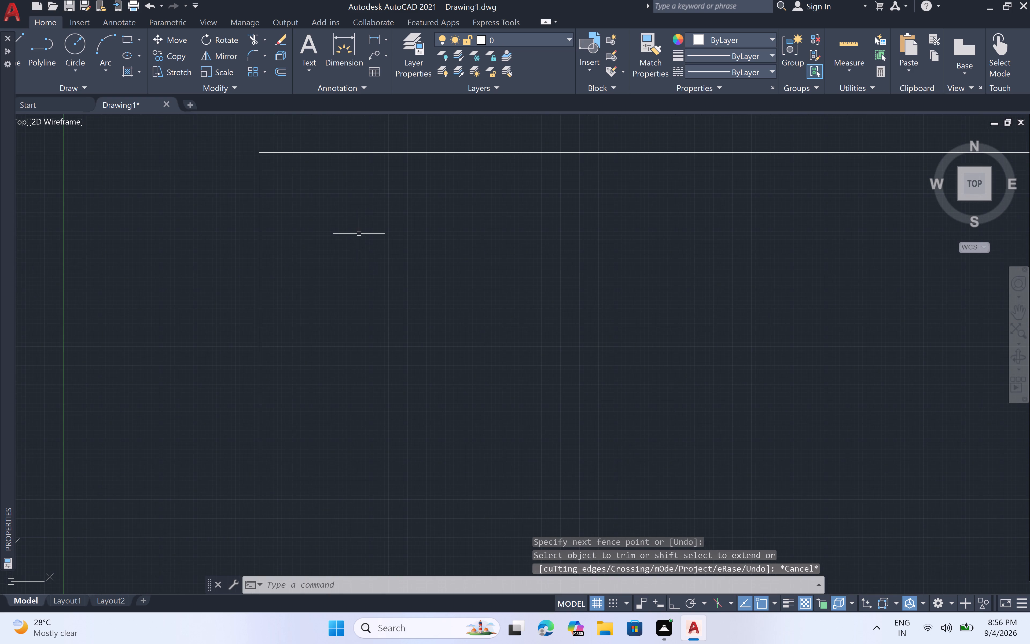
{"action": "middle_click_drag", "start_coordinate": [358, 233], "coordinate": [409, 320]}
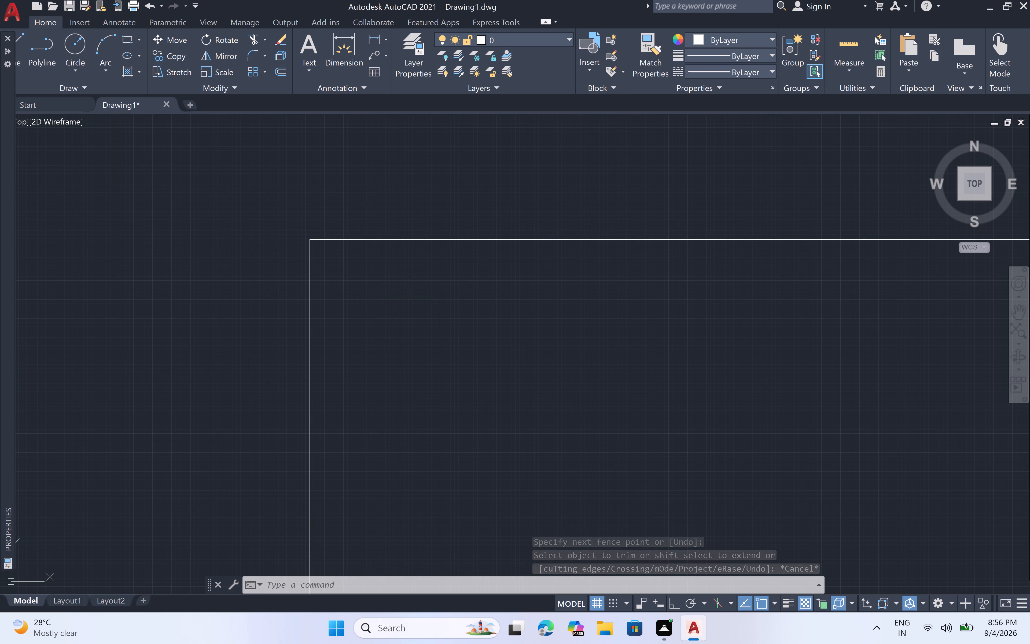
{"action": "type", "text": "off"}
{"action": "key", "text": "space"}
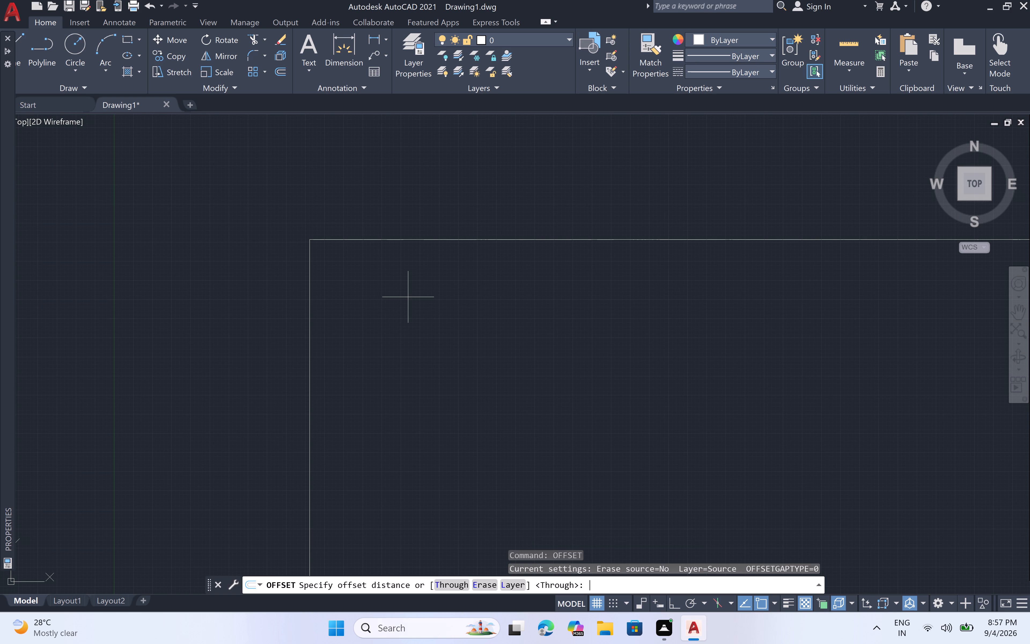
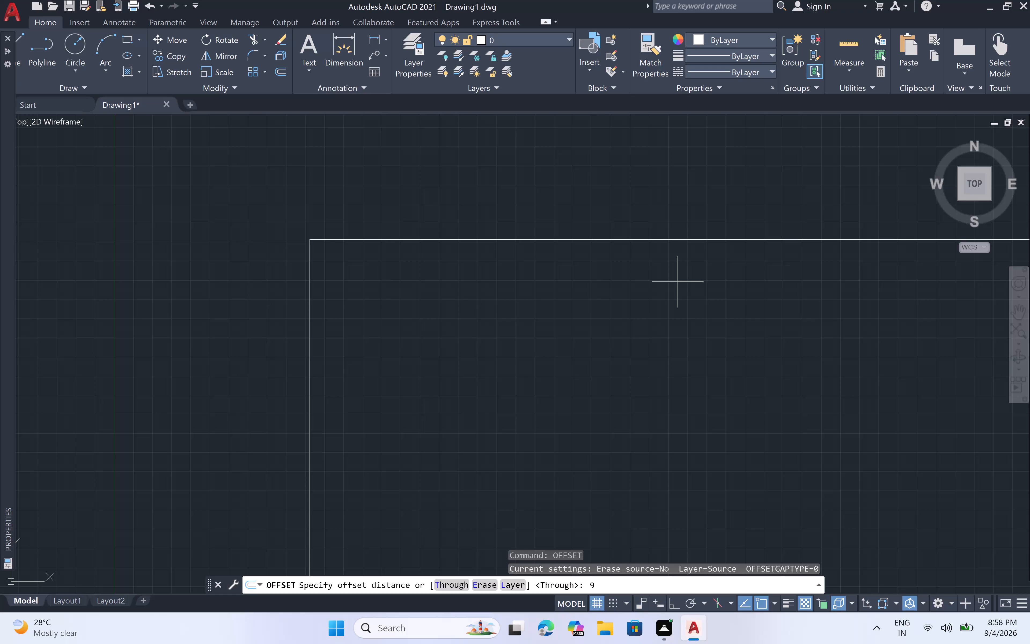
Offset the top horizontal line 9" downward and the left vertical line 9" to the right, forming the outer walls.
{"action": "type", "text": "\""}
{"action": "key", "text": "space"}
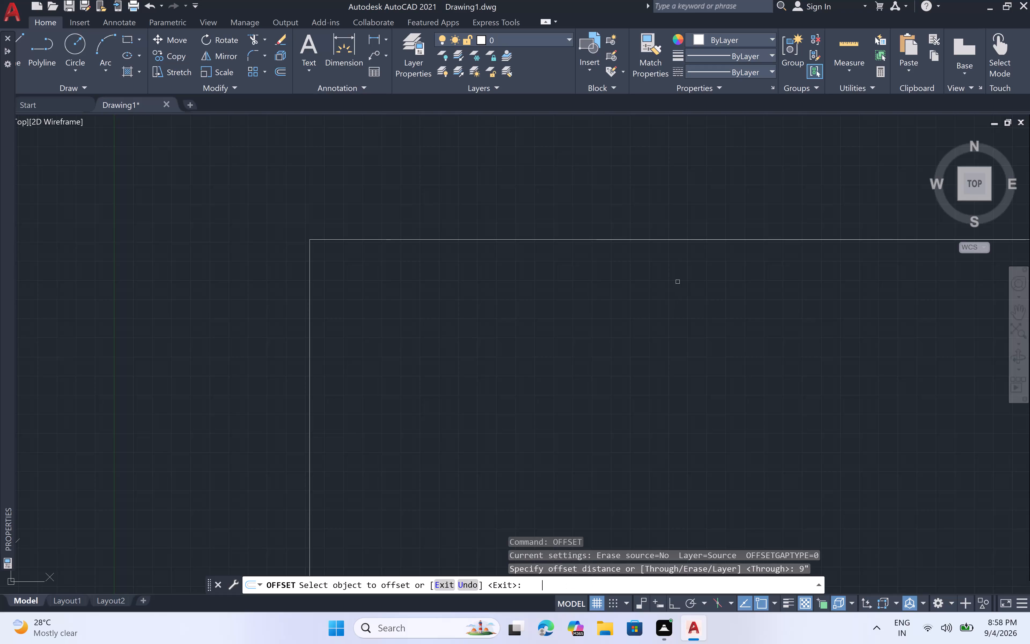
{"action": "left_click", "coordinate": [342, 240]}
{"action": "left_click", "coordinate": [333, 286]}
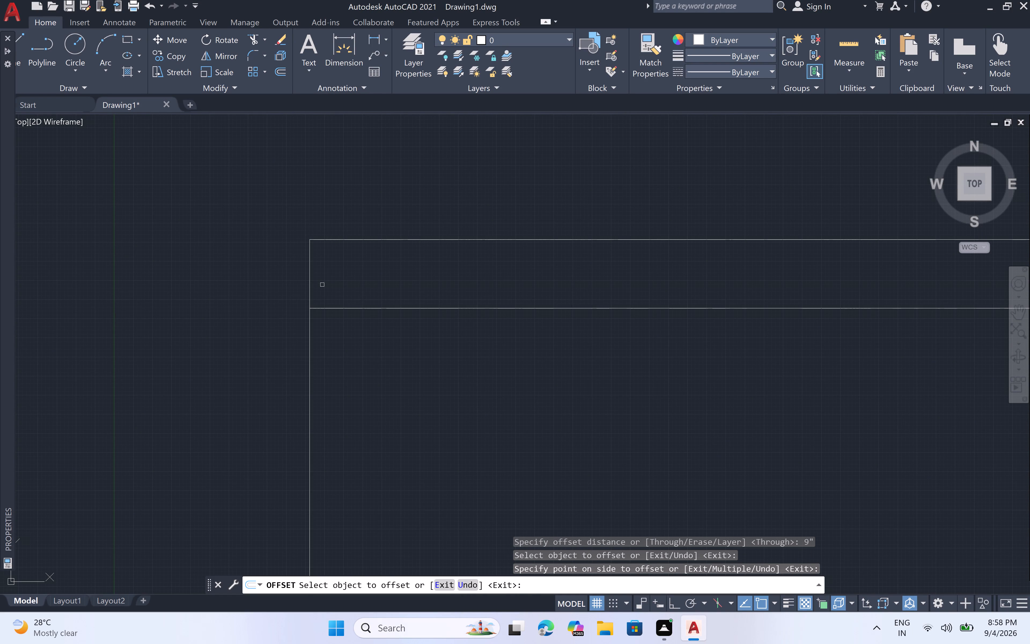
{"action": "left_click", "coordinate": [309, 283]}
{"action": "left_click", "coordinate": [368, 286]}
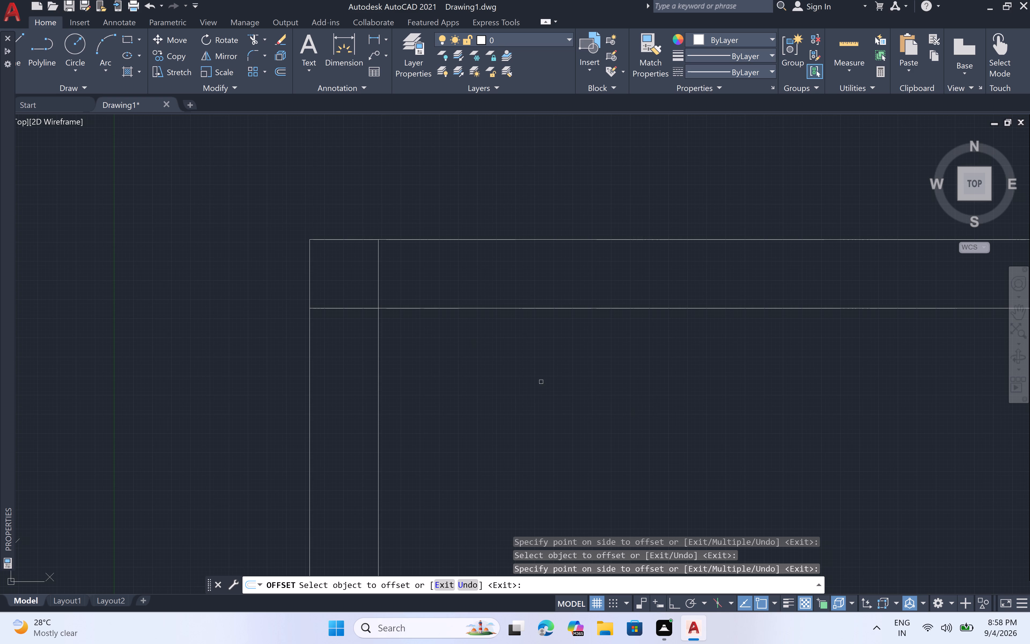
{"action": "scroll", "coordinate": [541, 376], "scroll_direction": "down", "scroll_amount": 5}
{"action": "middle_click_drag", "start_coordinate": [547, 391], "coordinate": [547, 369]}
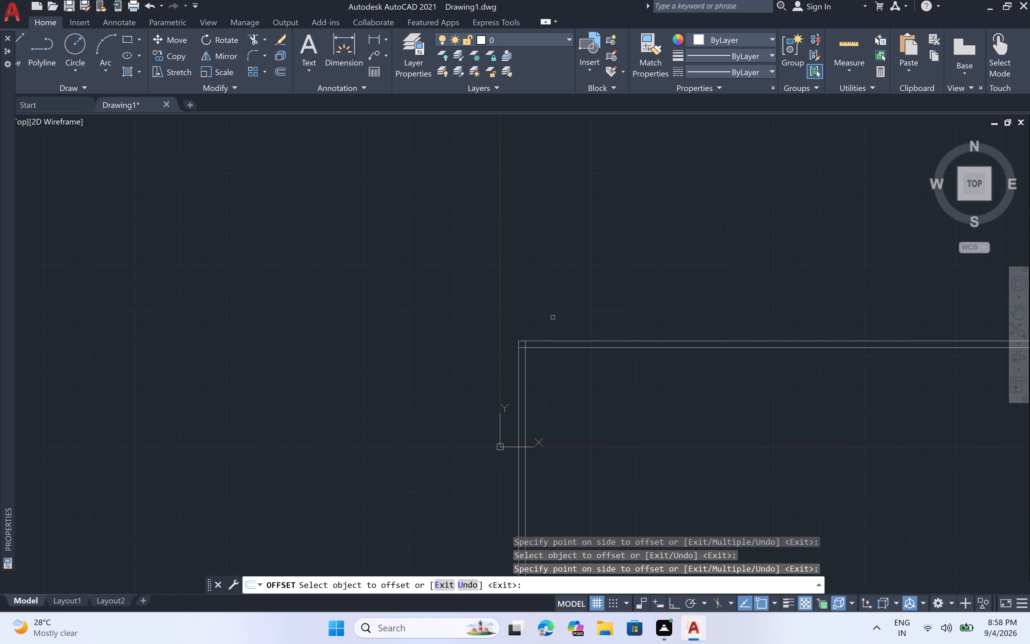
{"action": "key", "text": "Escape"}
Move the four corner wall lines from their outer corner to a point farther up and right of the origin.
{"action": "double_click", "coordinate": [560, 320]}
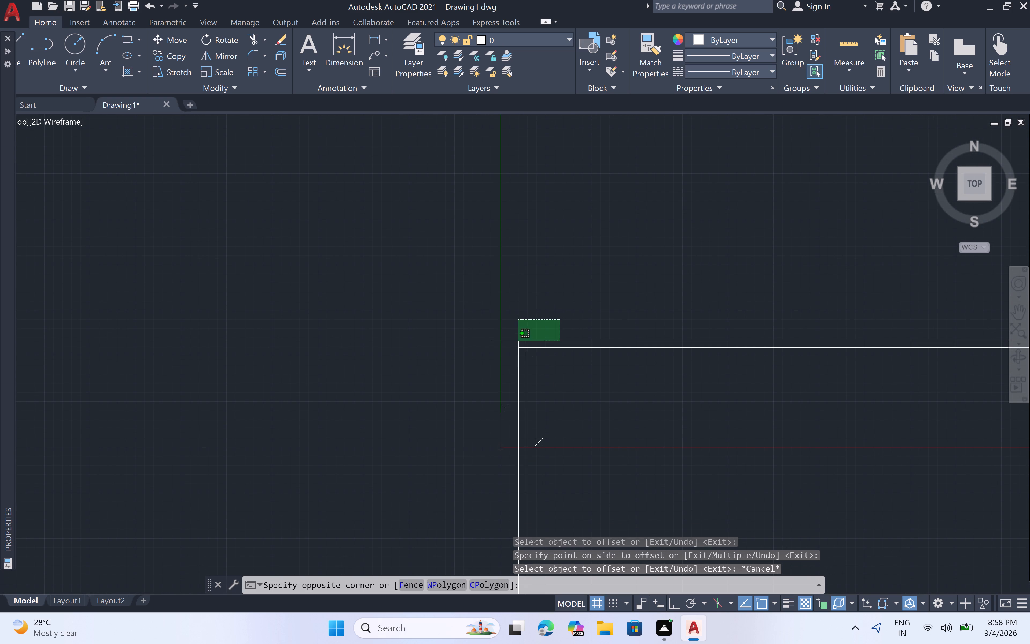
{"action": "left_click", "coordinate": [508, 358]}
{"action": "key", "text": "m"}
{"action": "key", "text": "space"}
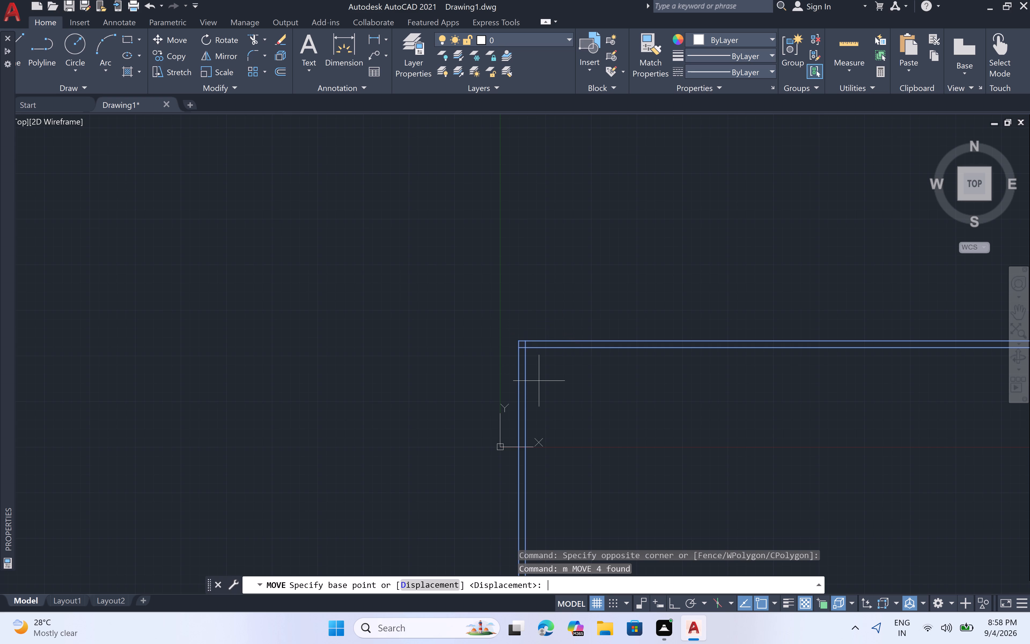
{"action": "double_click", "coordinate": [519, 338]}
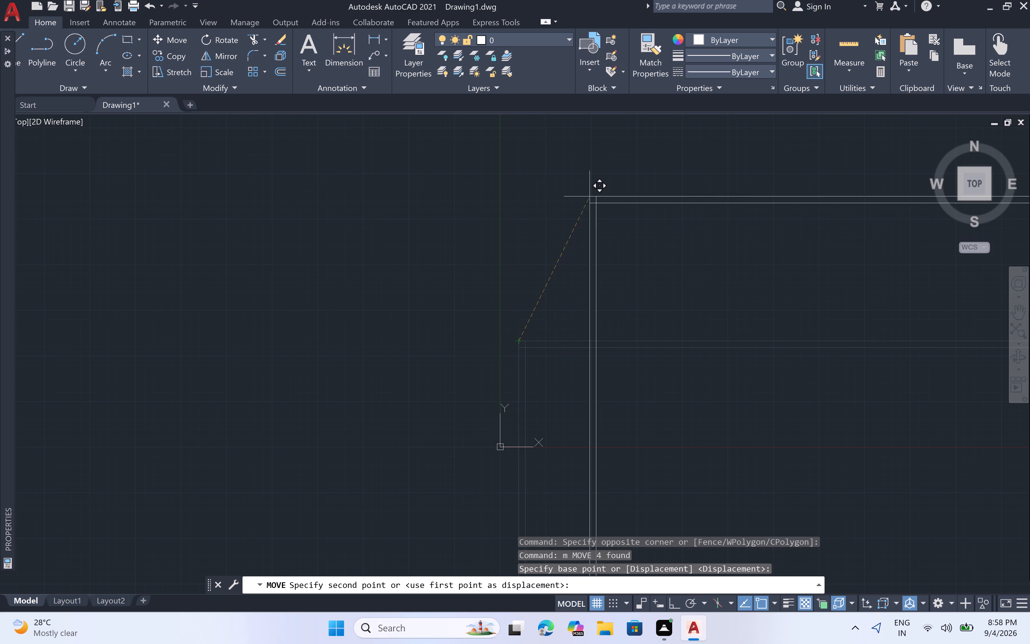
{"action": "scroll", "coordinate": [586, 187], "scroll_direction": "down", "scroll_amount": 3}
{"action": "left_click", "coordinate": [603, 179]}
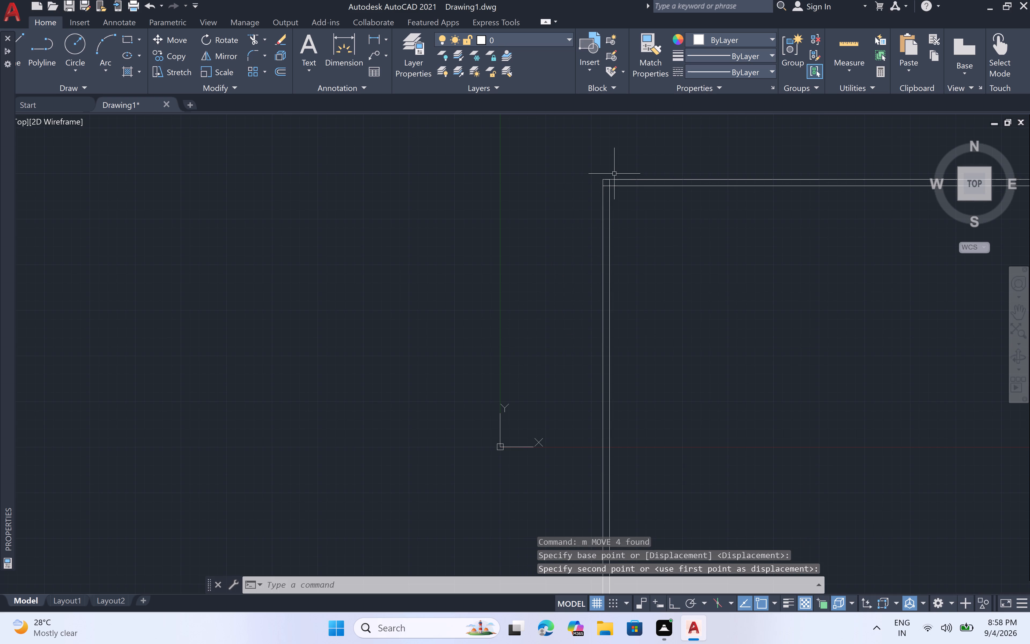
Move the four wall lines again from their outer corner, farther up and slightly to the right.
{"action": "scroll", "coordinate": [614, 173], "scroll_direction": "down", "scroll_amount": 3}
{"action": "middle_click_drag", "start_coordinate": [617, 186], "coordinate": [612, 259]}
{"action": "scroll", "coordinate": [613, 256], "scroll_direction": "up", "scroll_amount": 1}
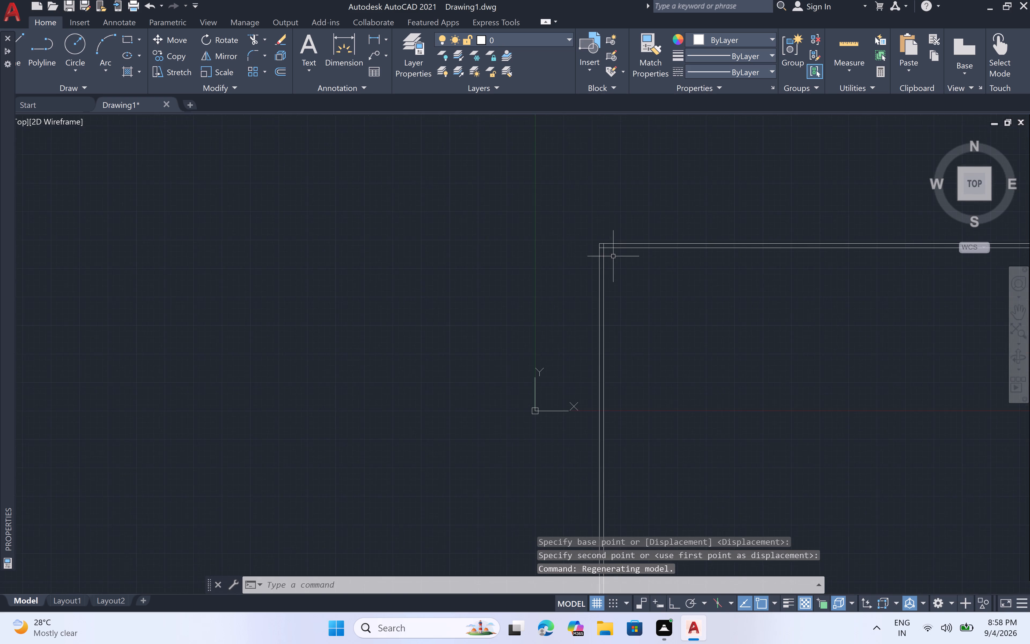
{"action": "scroll", "coordinate": [613, 256], "scroll_direction": "down", "scroll_amount": 1}
{"action": "left_click", "coordinate": [633, 238]}
{"action": "left_click", "coordinate": [590, 274]}
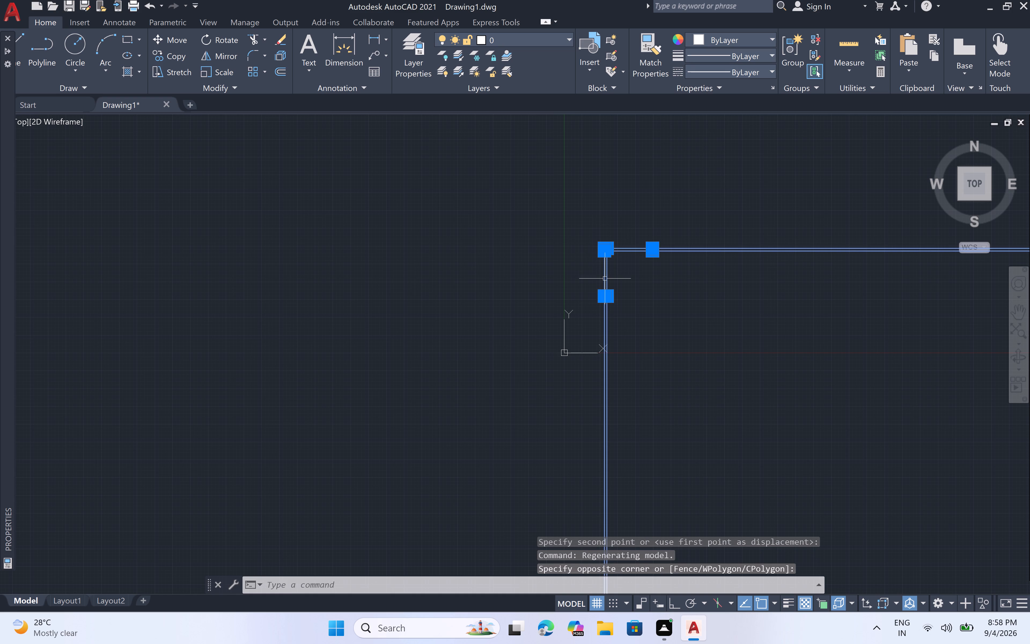
{"action": "type", "text": "m"}
{"action": "key", "text": "space"}
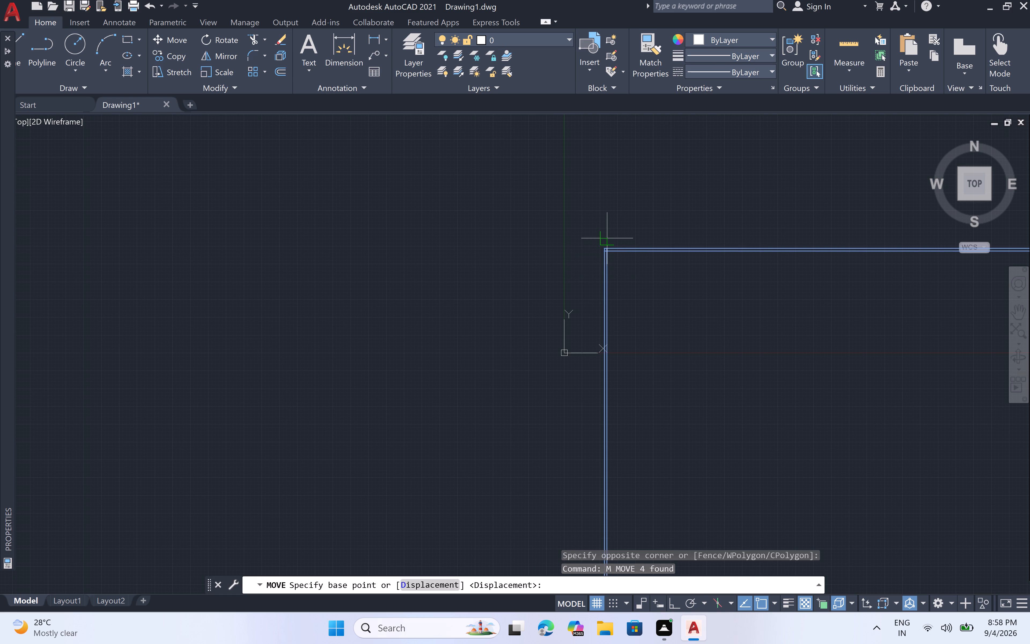
{"action": "scroll", "coordinate": [605, 245], "scroll_direction": "down", "scroll_amount": 9}
{"action": "left_click", "coordinate": [603, 247]}
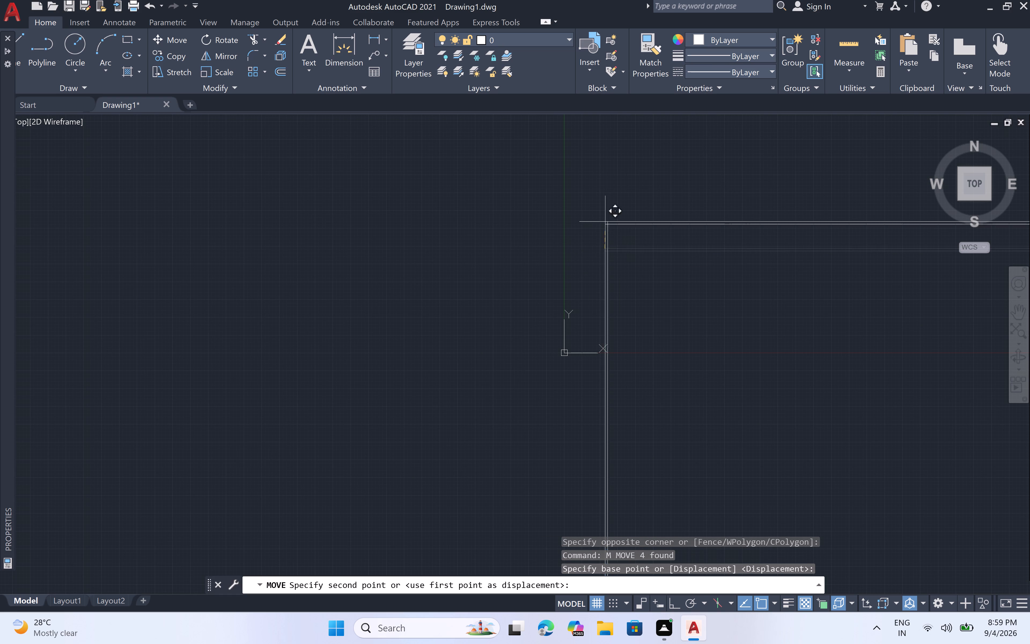
{"action": "left_click", "coordinate": [616, 159]}
Offset the inner line of the left wall 9' to the right.
{"action": "scroll", "coordinate": [623, 159], "scroll_direction": "up", "scroll_amount": 7}
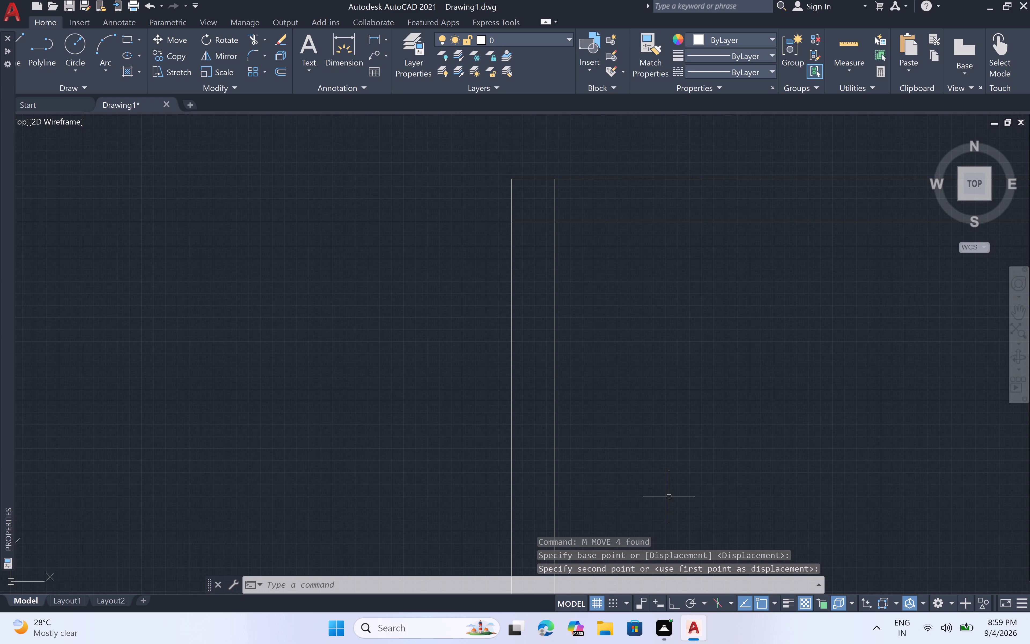
{"action": "type", "text": "off"}
{"action": "key", "text": "space"}
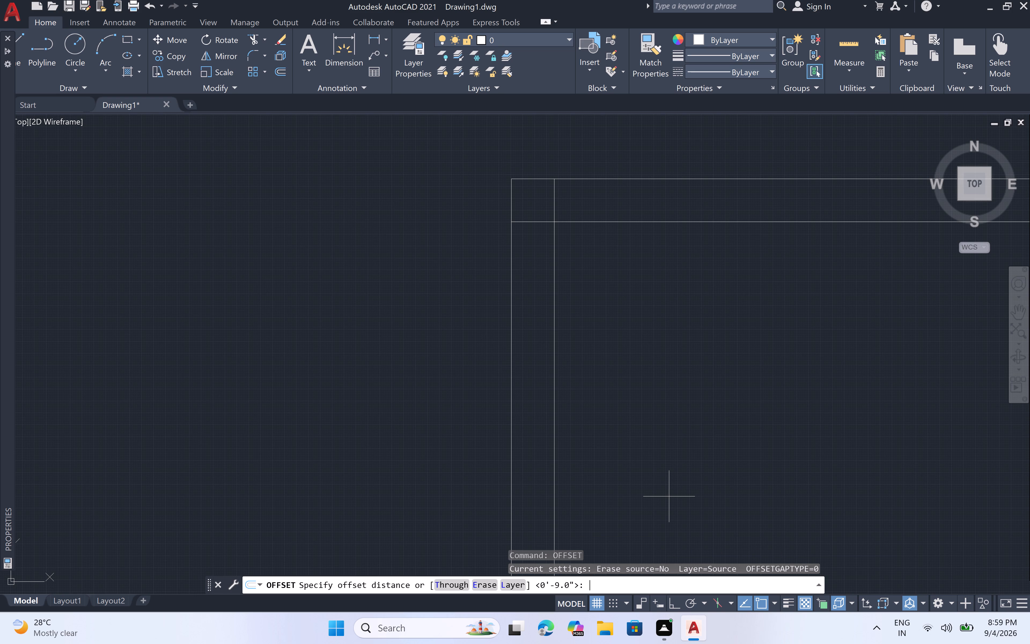
{"action": "key", "text": "9"}
{"action": "type", "text": "'"}
{"action": "key", "text": "space"}
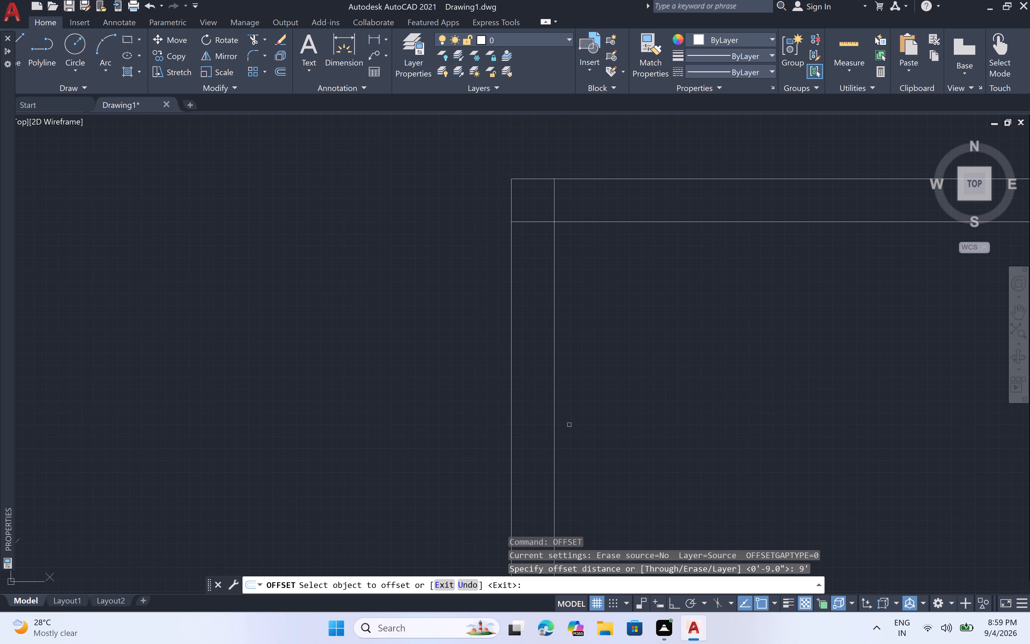
{"action": "left_click", "coordinate": [554, 423]}
{"action": "scroll", "coordinate": [772, 438], "scroll_direction": "down", "scroll_amount": 4}
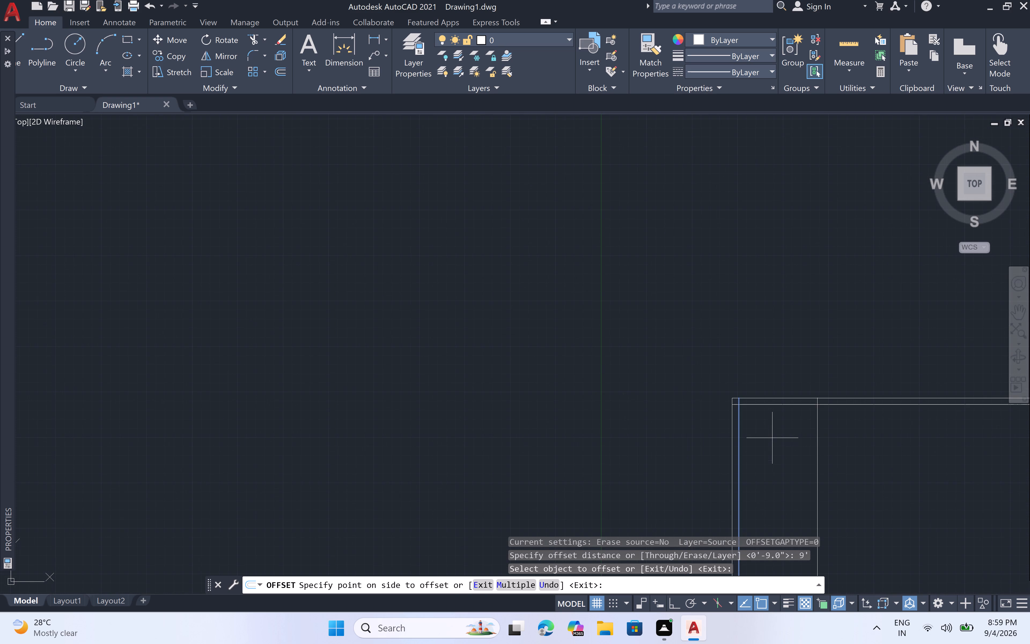
{"action": "middle_click_drag", "start_coordinate": [774, 438], "coordinate": [694, 332]}
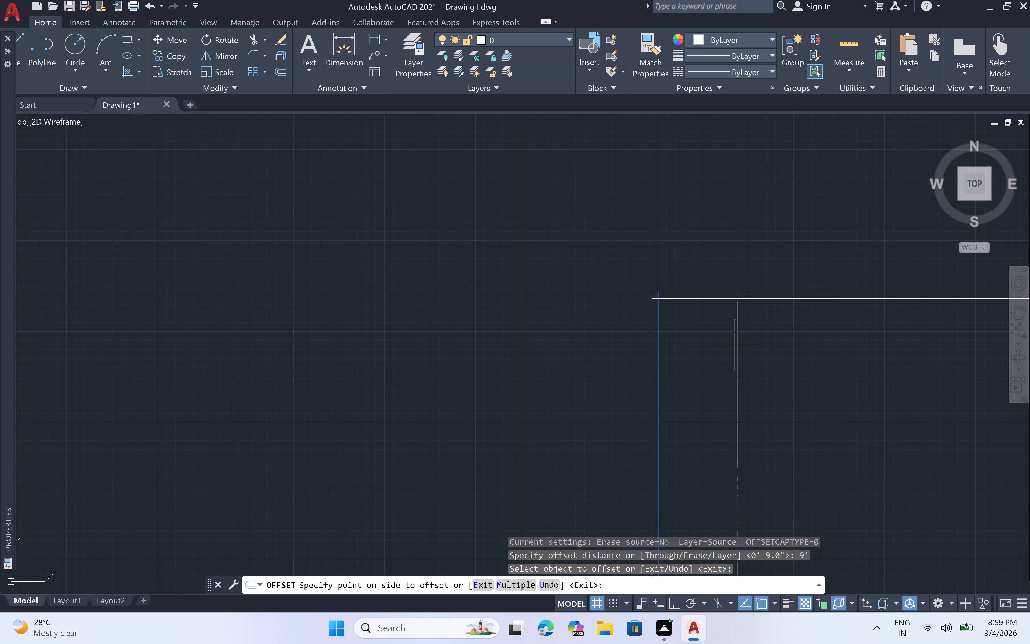
{"action": "left_click", "coordinate": [734, 345]}
{"action": "scroll", "coordinate": [706, 339], "scroll_direction": "up", "scroll_amount": 3}
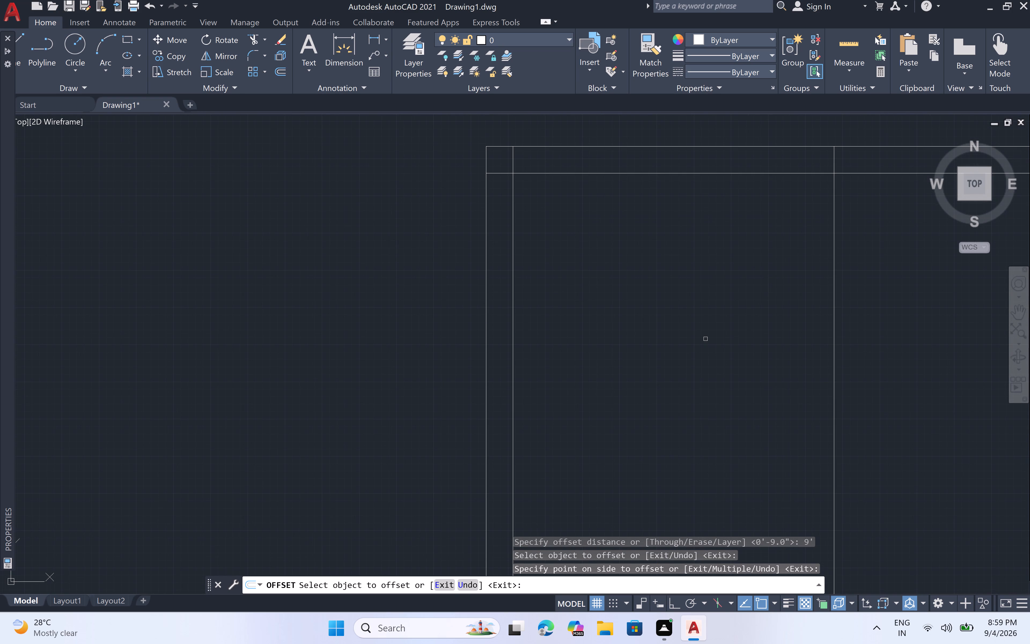
{"action": "key", "text": "Escape"}
Offset the inner line of the top wall 10'3" downward.
{"action": "type", "text": "off"}
{"action": "key", "text": "space"}
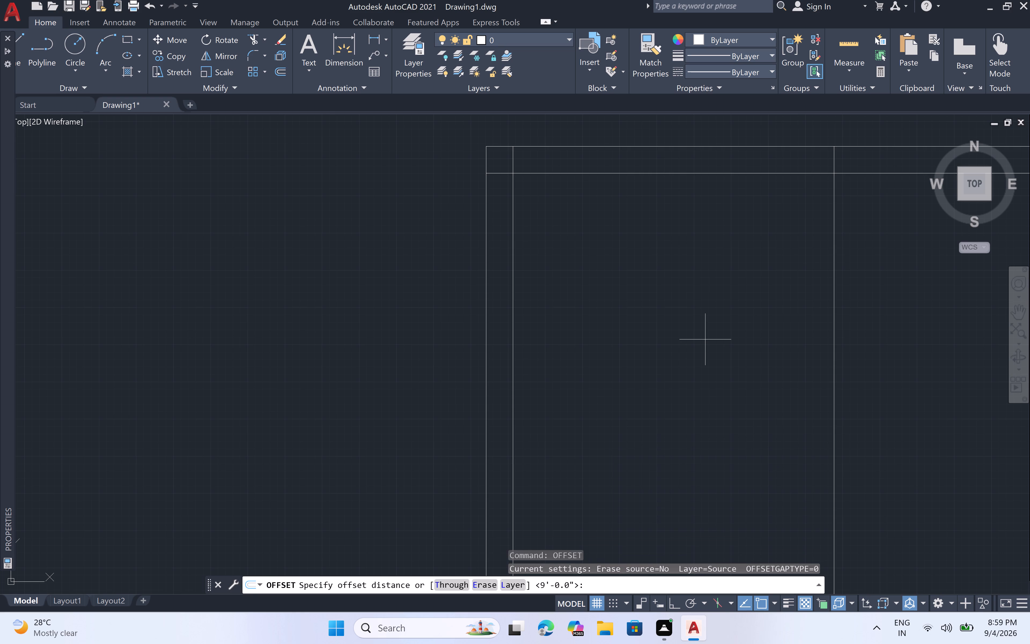
{"action": "type", "text": "10'3\""}
{"action": "key", "text": "space"}
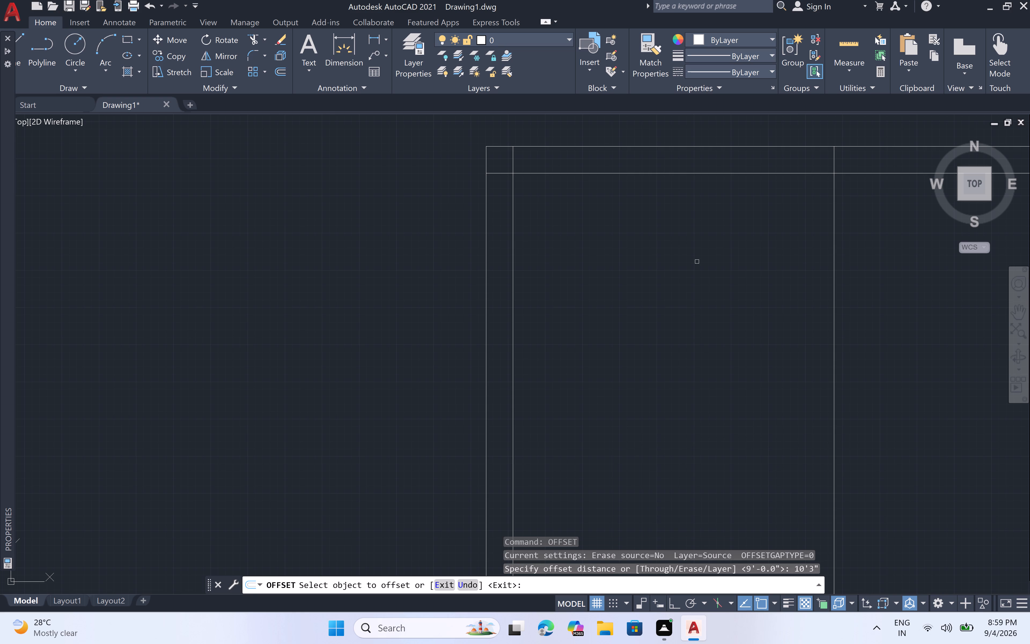
{"action": "scroll", "coordinate": [694, 250], "scroll_direction": "down", "scroll_amount": 2}
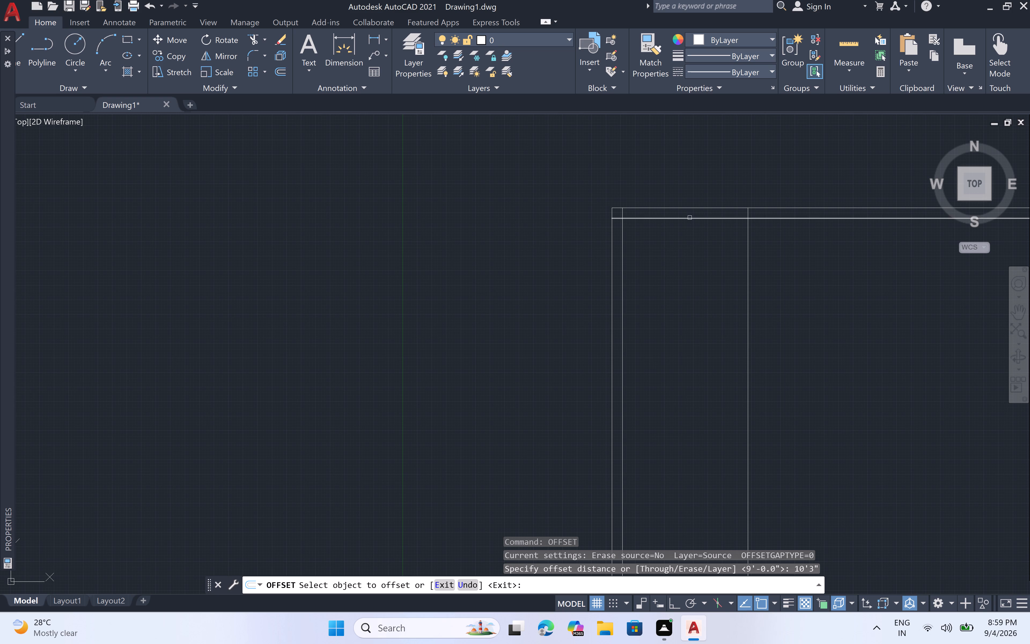
{"action": "left_click", "coordinate": [690, 218]}
{"action": "left_click", "coordinate": [692, 257]}
{"action": "scroll", "coordinate": [702, 299], "scroll_direction": "down", "scroll_amount": 1}
{"action": "middle_click_drag", "start_coordinate": [702, 299], "coordinate": [701, 300]}
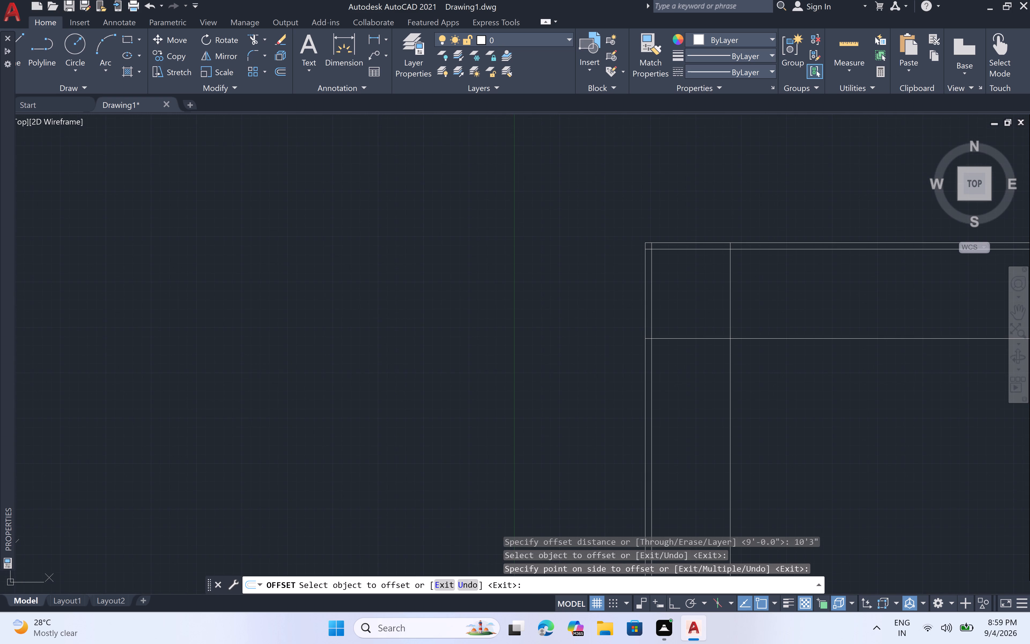
{"action": "middle_click_drag", "start_coordinate": [701, 300], "coordinate": [667, 289]}
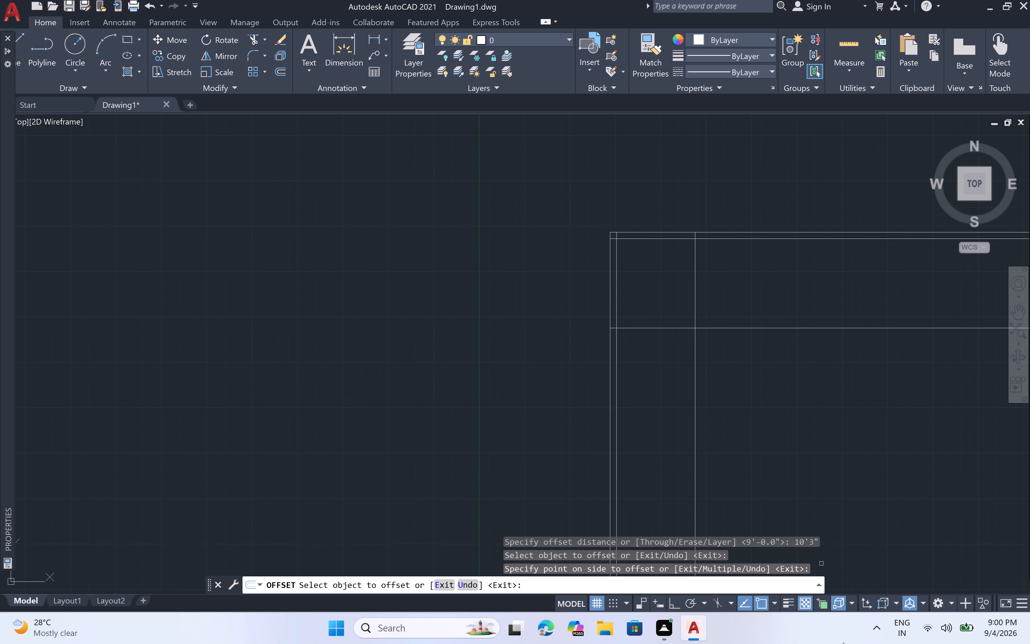
{"action": "key", "text": "space"}
Offset the room's lower horizontal line 4.5" downward and its right vertical line 4.5" to the right as partition walls.
{"action": "key", "text": "space"}
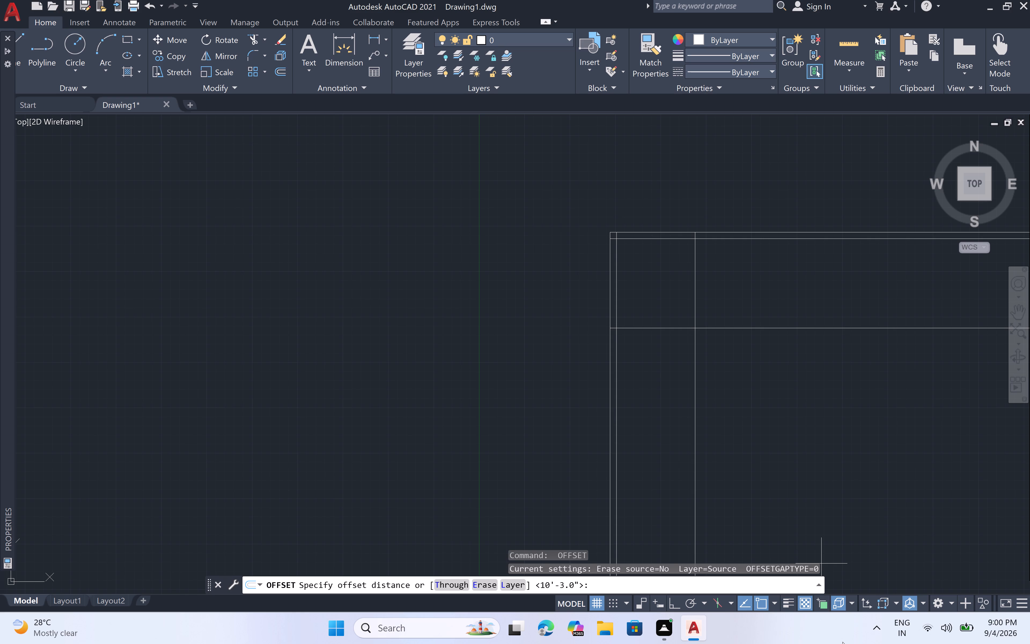
{"action": "type", "text": "4.5"}
{"action": "key", "text": "shift+quotedbl"}
{"action": "key", "text": "space"}
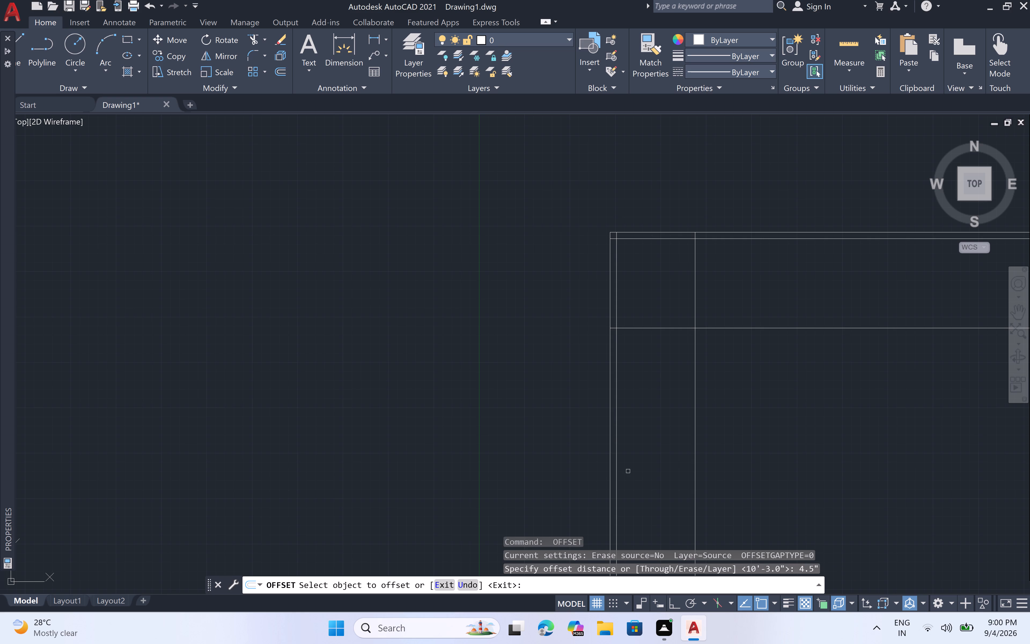
{"action": "left_click", "coordinate": [663, 329]}
{"action": "left_click", "coordinate": [659, 361]}
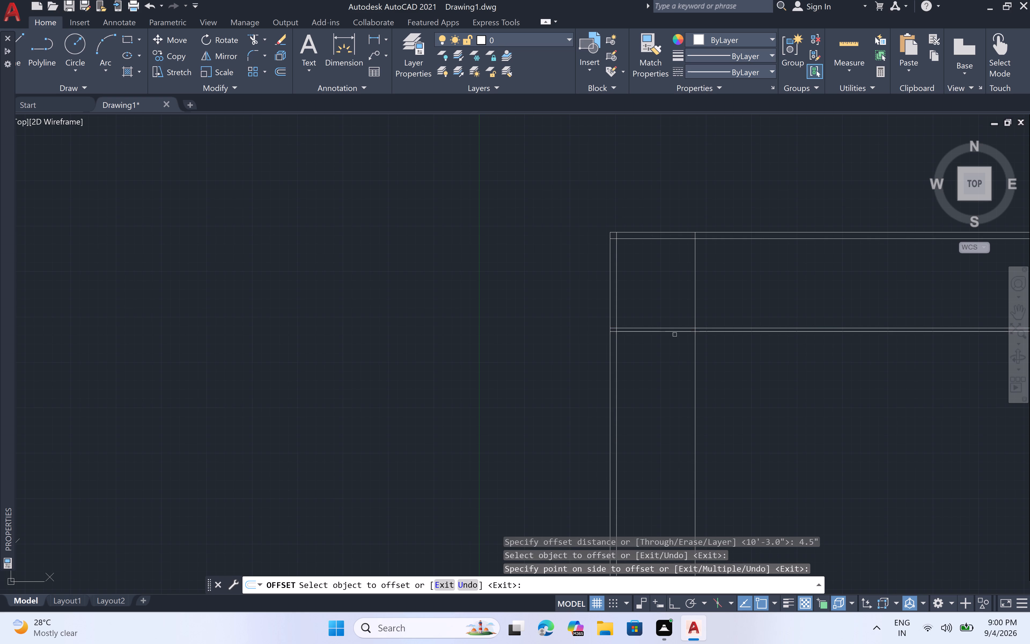
{"action": "left_click", "coordinate": [697, 309]}
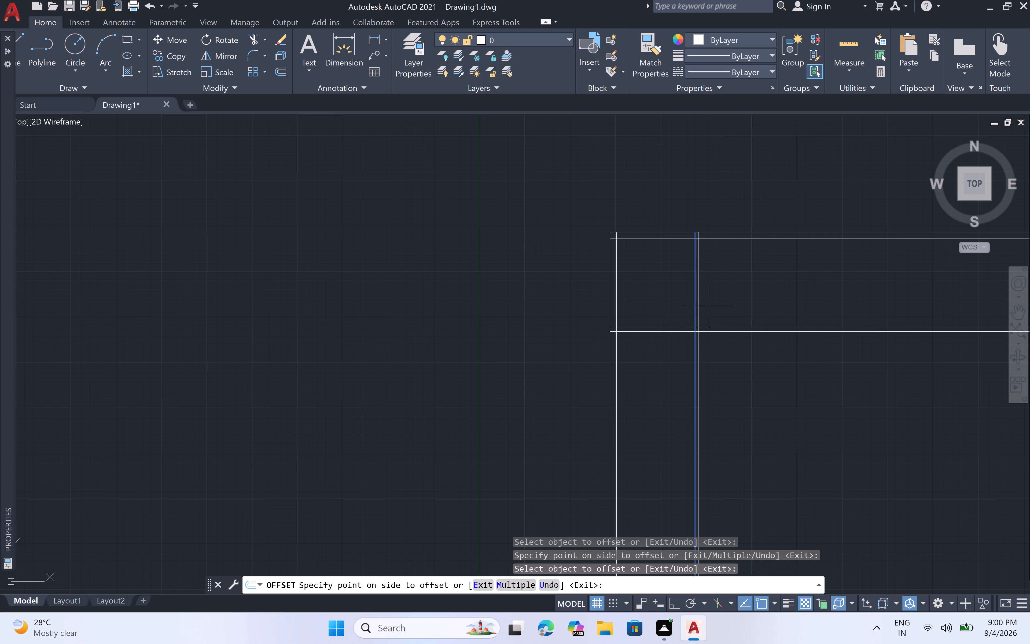
{"action": "left_click", "coordinate": [710, 305]}
{"action": "scroll", "coordinate": [710, 306], "scroll_direction": "down", "scroll_amount": 1}
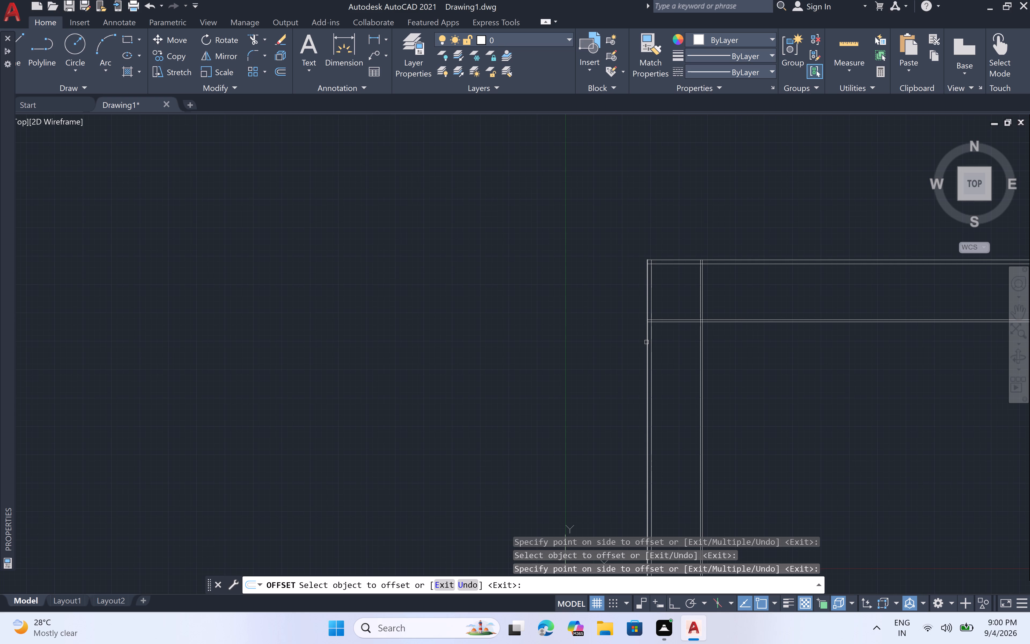
{"action": "key", "text": "space"}
Offset the right line of the first room's vertical partition 14'3" to the right.
{"action": "key", "text": "space"}
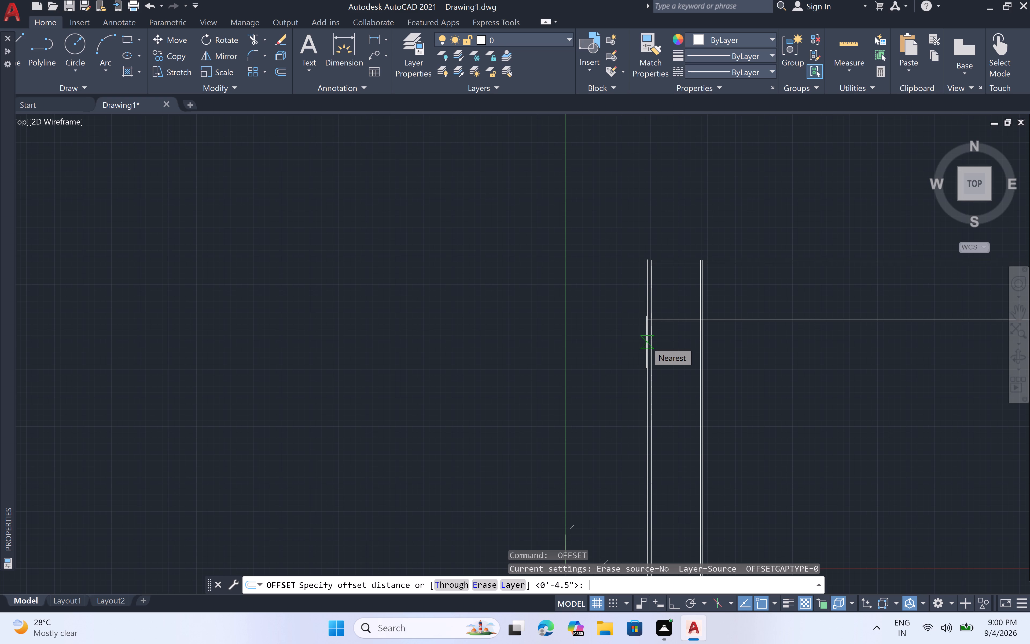
{"action": "type", "text": "14"}
{"action": "key", "text": "apostrophe"}
{"action": "type", "text": "3\""}
{"action": "key", "text": "space"}
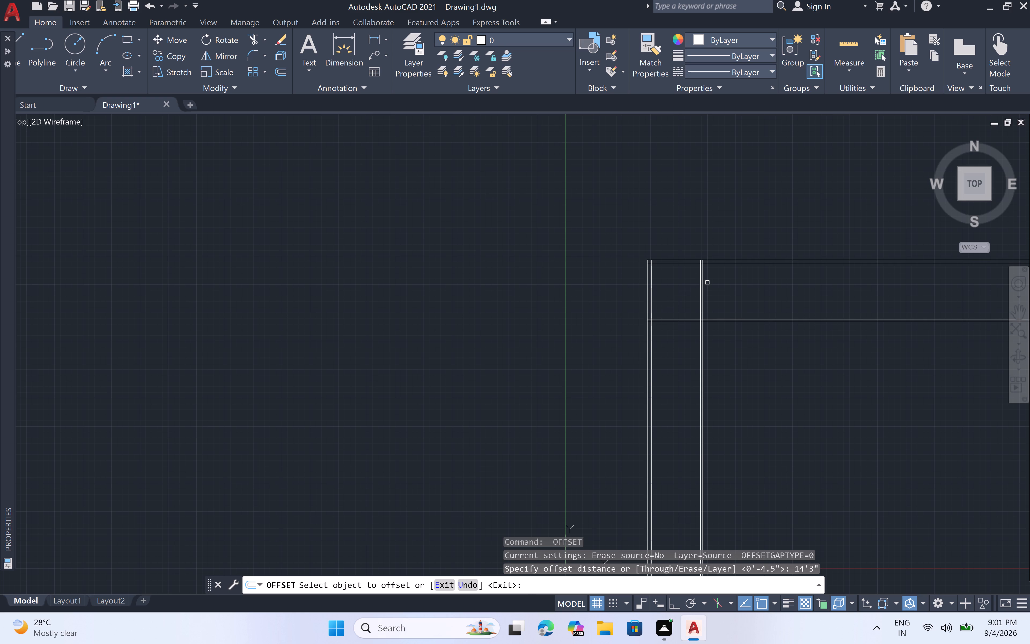
{"action": "scroll", "coordinate": [713, 282], "scroll_direction": "up", "scroll_amount": 3}
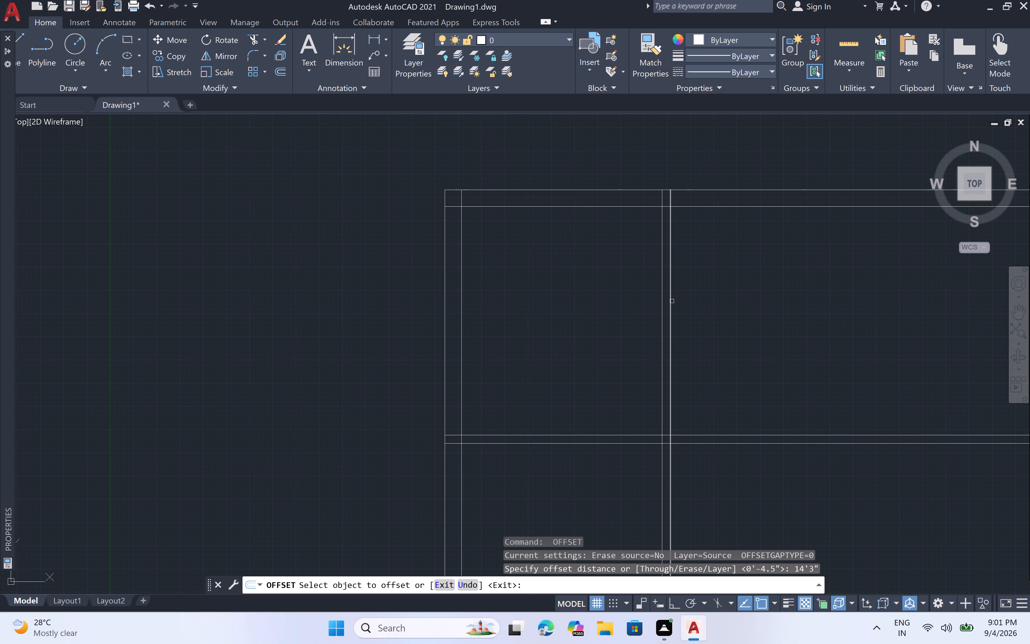
{"action": "left_click", "coordinate": [672, 301]}
{"action": "left_click", "coordinate": [759, 302]}
Offset the second room's right boundary line 9" to the right to form a thick vertical wall.
{"action": "scroll", "coordinate": [759, 302], "scroll_direction": "down", "scroll_amount": 3}
{"action": "middle_click_drag", "start_coordinate": [788, 302], "coordinate": [781, 302]}
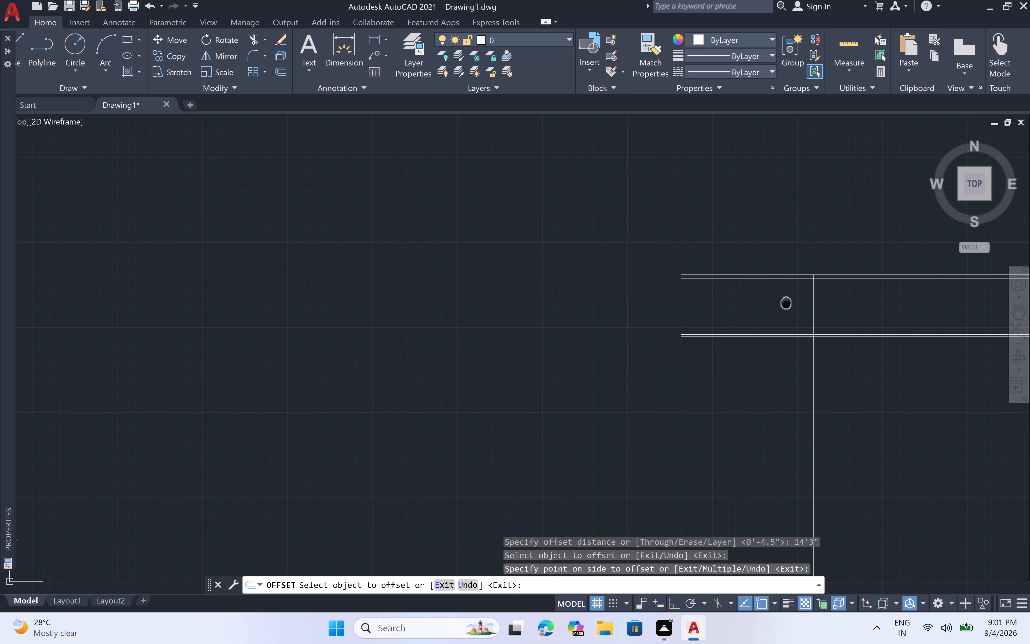
{"action": "middle_click_drag", "start_coordinate": [781, 302], "coordinate": [710, 294]}
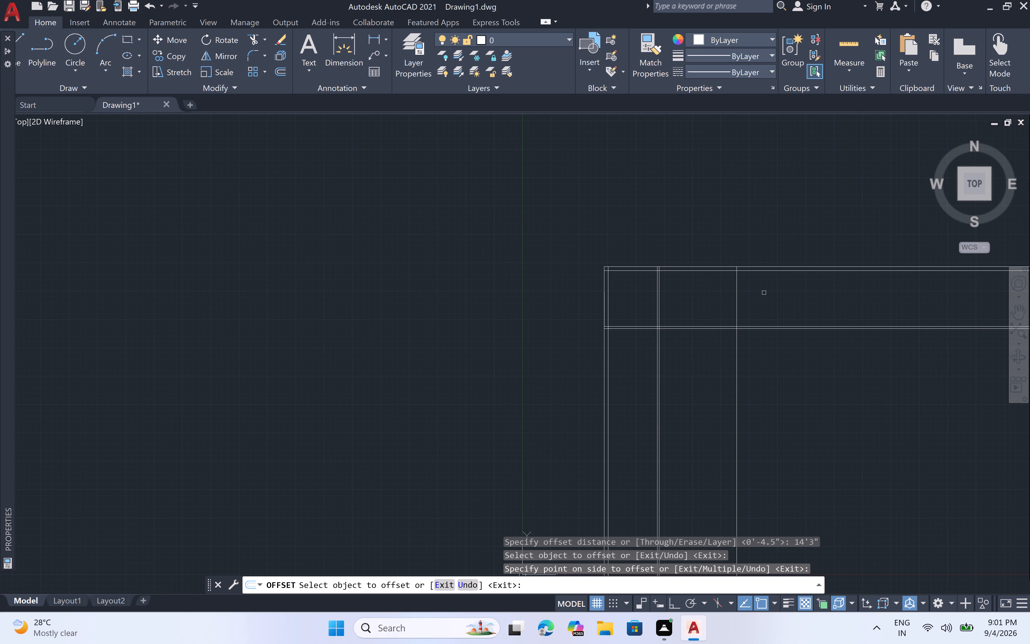
{"action": "scroll", "coordinate": [747, 289], "scroll_direction": "up", "scroll_amount": 2}
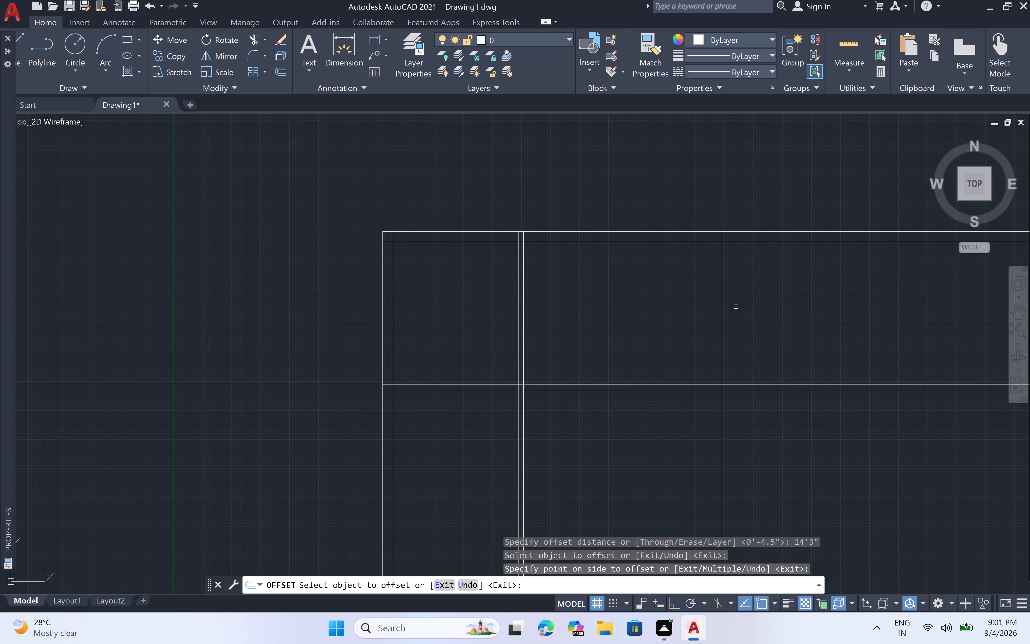
{"action": "key", "text": "space"}
{"action": "key", "text": "space"}
{"action": "key", "text": "9"}
{"action": "key", "text": "shift+quotedbl"}
{"action": "key", "text": "space"}
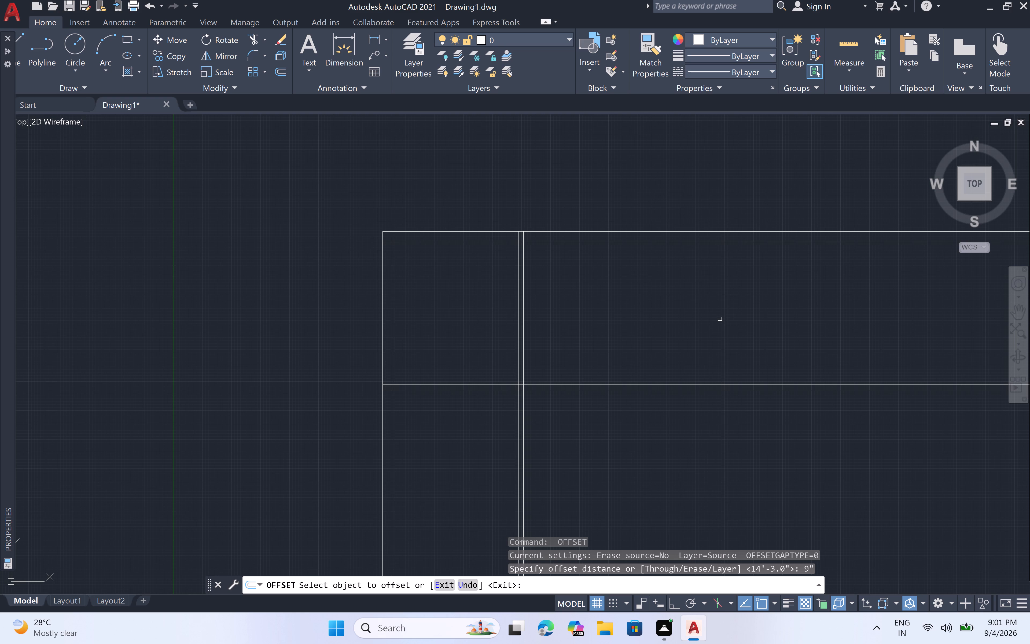
{"action": "left_click", "coordinate": [722, 318]}
{"action": "left_click", "coordinate": [741, 314]}
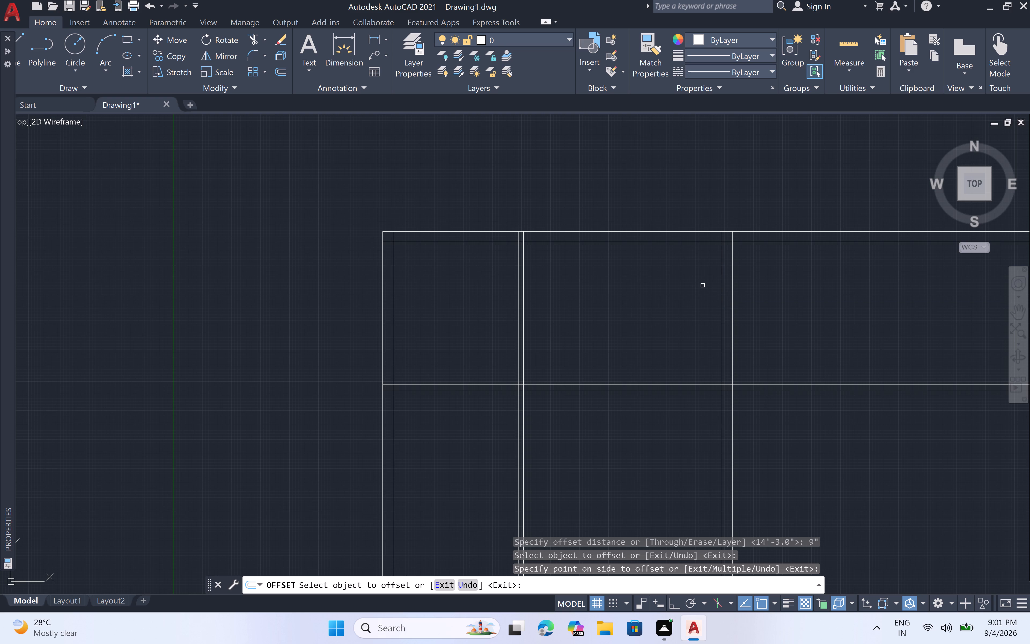
{"action": "key", "text": "space"}
Offset the right line of the 9" vertical wall 6'4" to the right.
{"action": "key", "text": "space"}
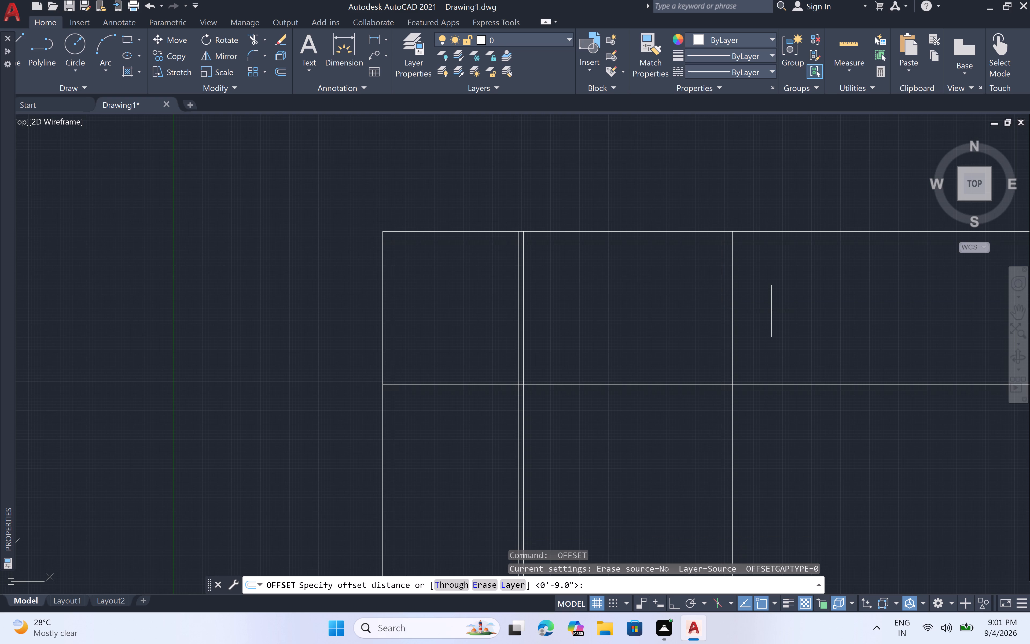
{"action": "type", "text": "6'4\""}
{"action": "key", "text": "space"}
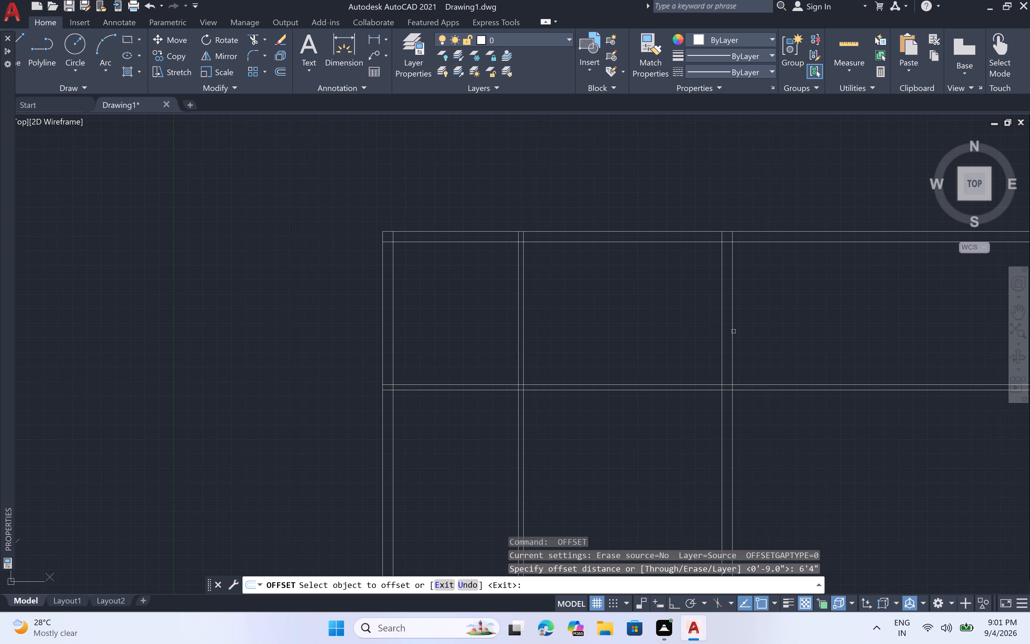
{"action": "left_click", "coordinate": [733, 332]}
{"action": "left_click", "coordinate": [764, 321]}
{"action": "key", "text": "space"}
Offset the rightmost vertical line 4.5" to the right as a partition wall.
{"action": "key", "text": "space"}
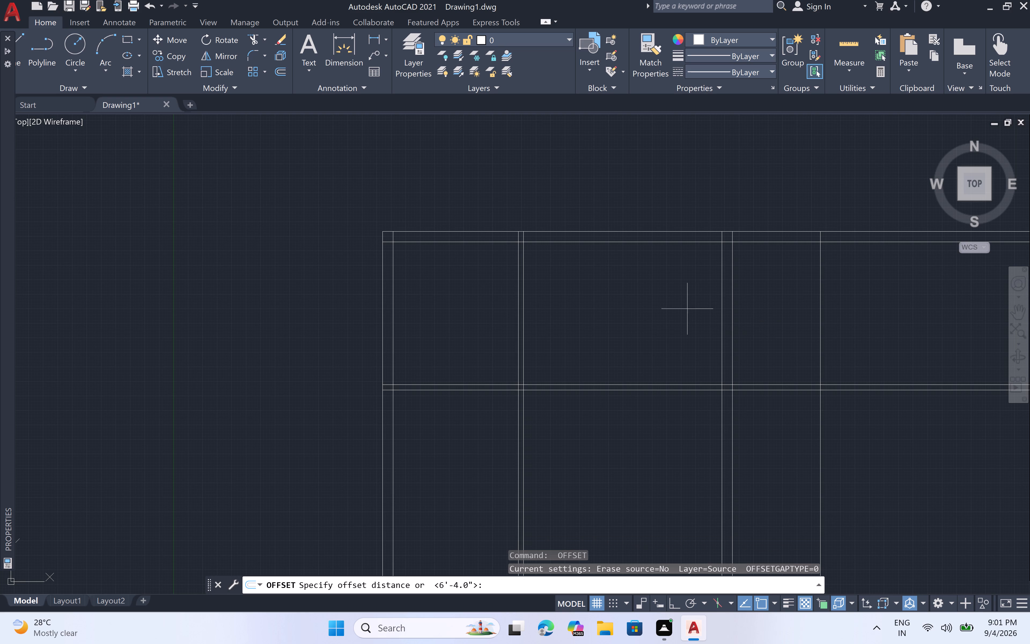
{"action": "type", "text": "4.5\""}
{"action": "key", "text": "space"}
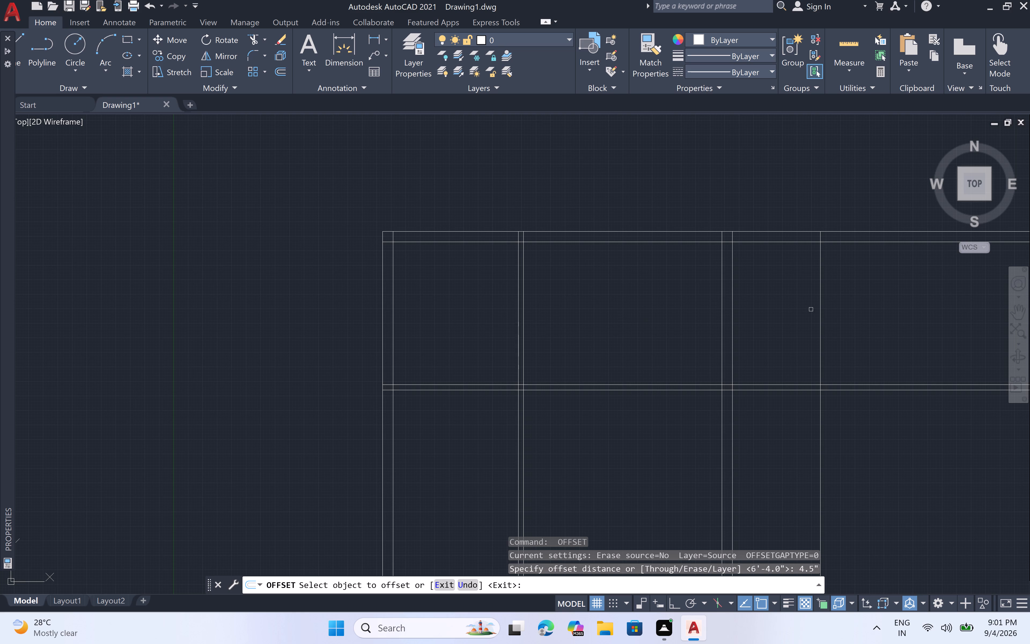
{"action": "left_click", "coordinate": [821, 320]}
{"action": "left_click", "coordinate": [851, 312]}
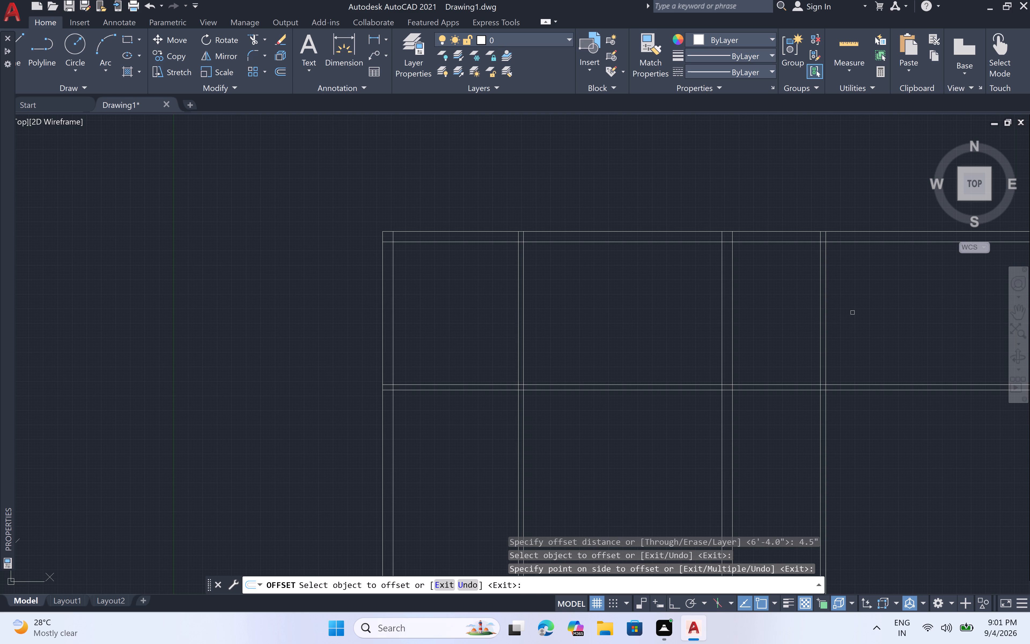
{"action": "scroll", "coordinate": [852, 312], "scroll_direction": "down", "scroll_amount": 2}
{"action": "middle_click_drag", "start_coordinate": [860, 353], "coordinate": [833, 304]}
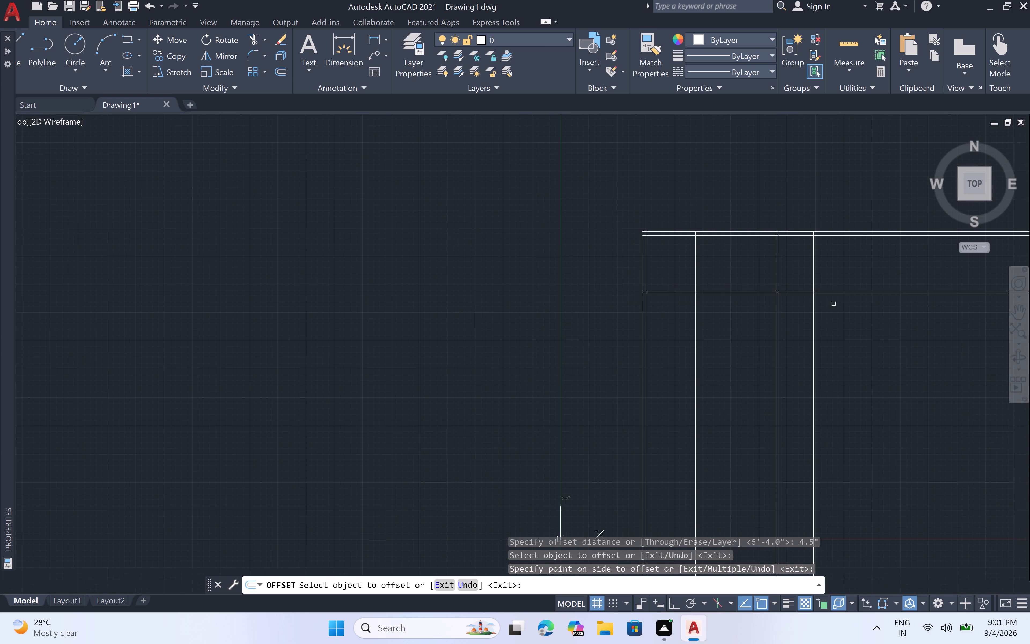
{"action": "key", "text": "Escape"}
Trim the two horizontal partition lines within the second room and within the narrow bay beyond the 9" wall.
{"action": "type", "text": "tr"}
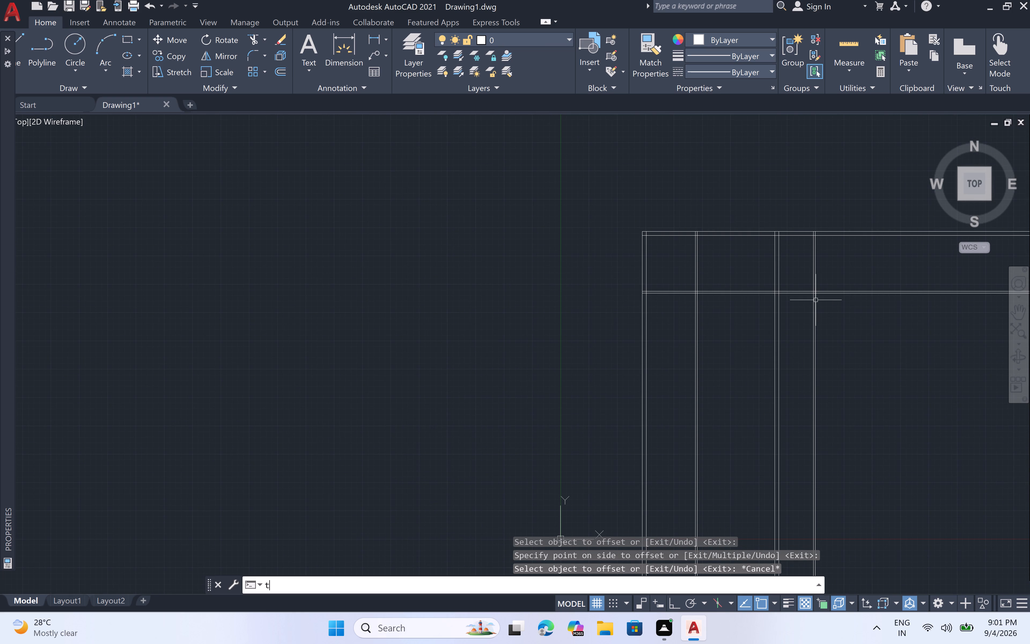
{"action": "key", "text": "space"}
{"action": "left_click", "coordinate": [744, 279]}
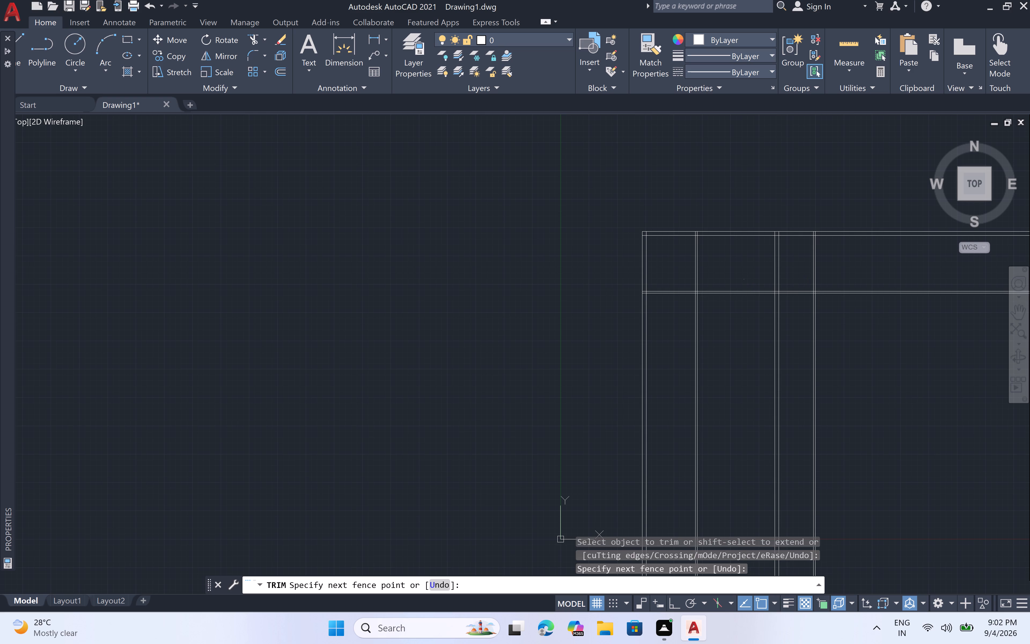
{"action": "left_click", "coordinate": [746, 320]}
{"action": "left_click", "coordinate": [793, 280]}
{"action": "left_click", "coordinate": [794, 309]}
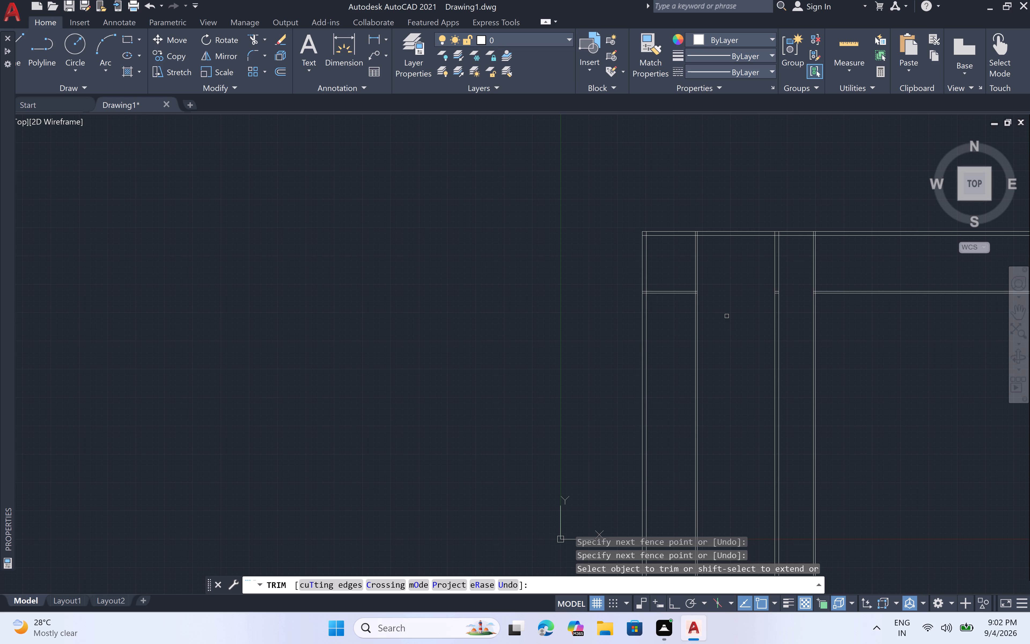
{"action": "type", "text": "off"}
{"action": "key", "text": "space"}
{"action": "key", "text": "Escape"}
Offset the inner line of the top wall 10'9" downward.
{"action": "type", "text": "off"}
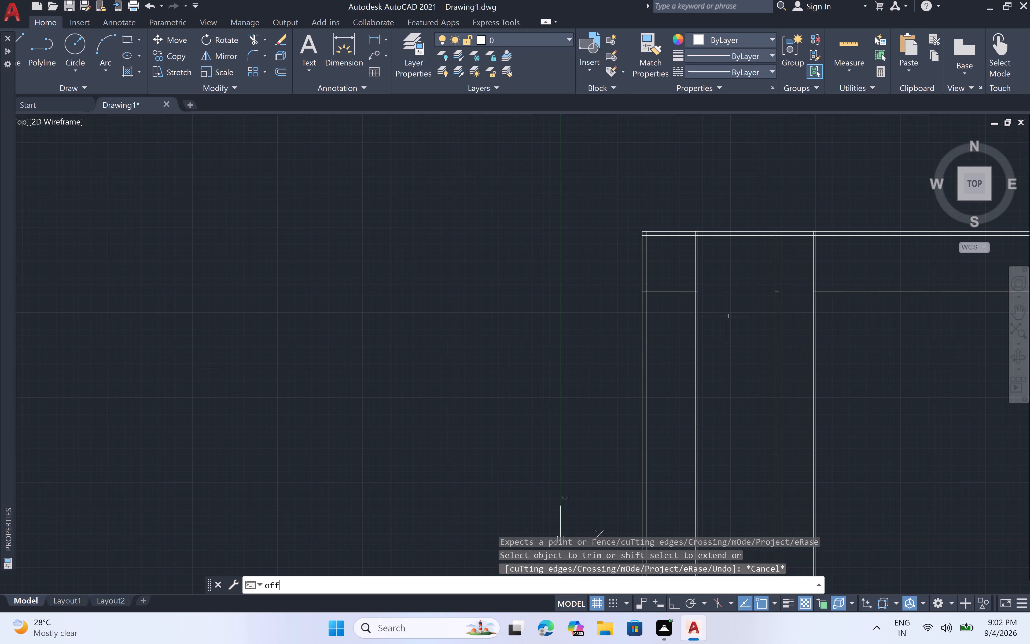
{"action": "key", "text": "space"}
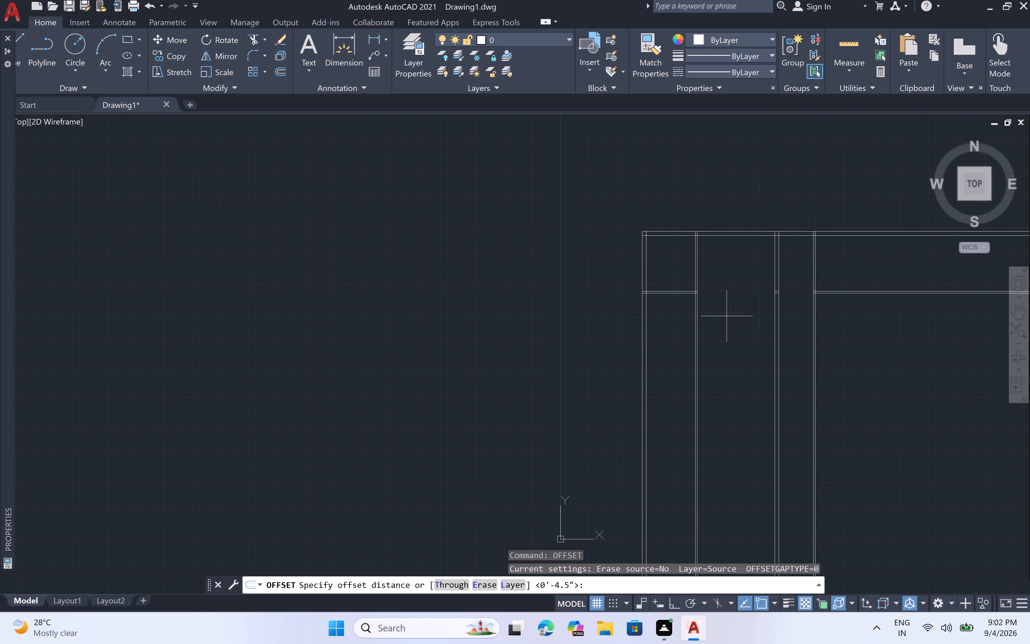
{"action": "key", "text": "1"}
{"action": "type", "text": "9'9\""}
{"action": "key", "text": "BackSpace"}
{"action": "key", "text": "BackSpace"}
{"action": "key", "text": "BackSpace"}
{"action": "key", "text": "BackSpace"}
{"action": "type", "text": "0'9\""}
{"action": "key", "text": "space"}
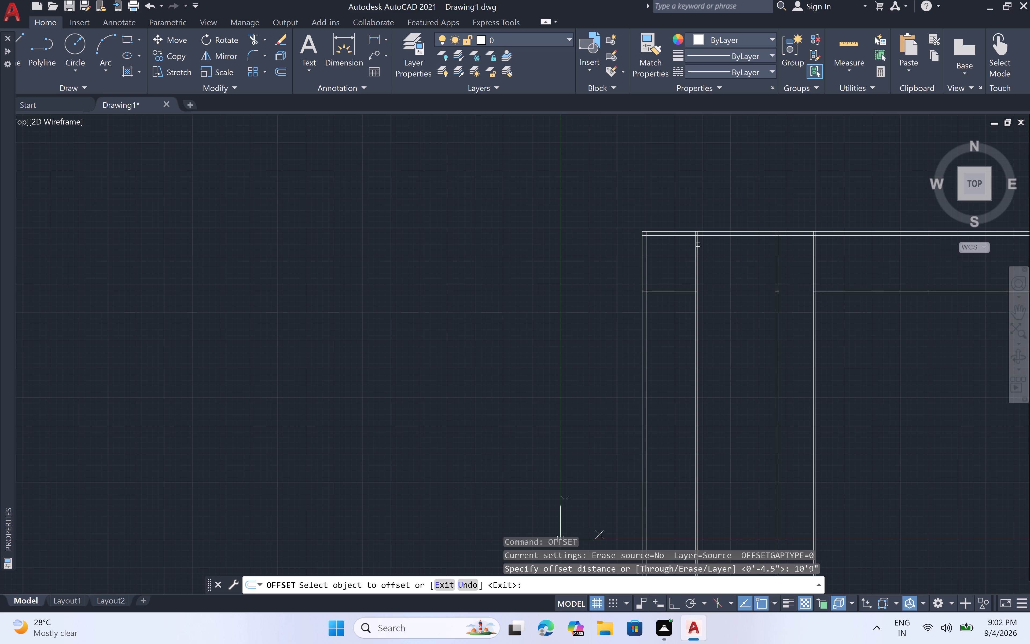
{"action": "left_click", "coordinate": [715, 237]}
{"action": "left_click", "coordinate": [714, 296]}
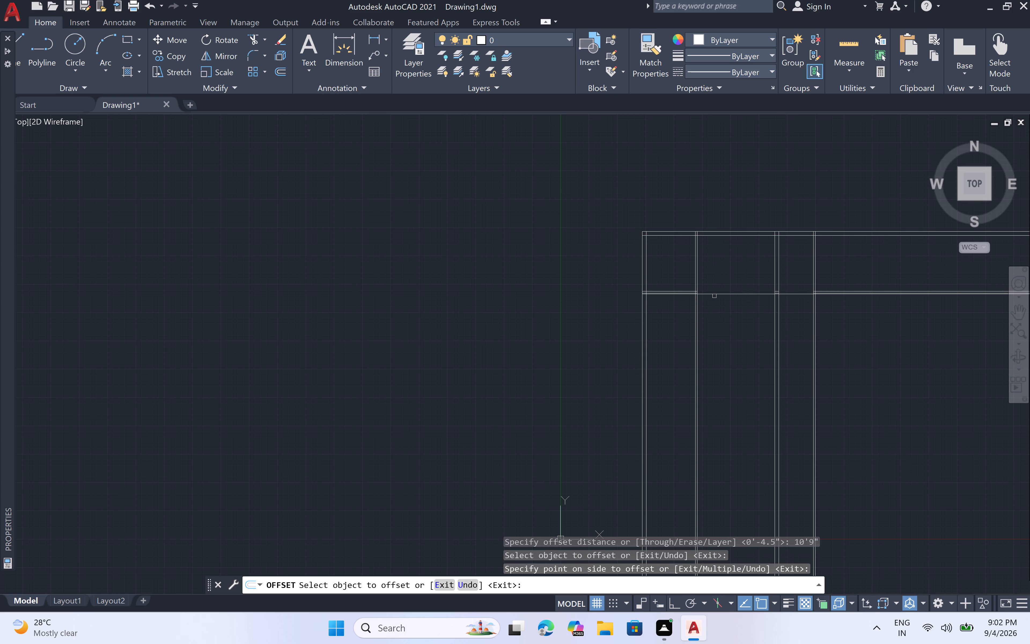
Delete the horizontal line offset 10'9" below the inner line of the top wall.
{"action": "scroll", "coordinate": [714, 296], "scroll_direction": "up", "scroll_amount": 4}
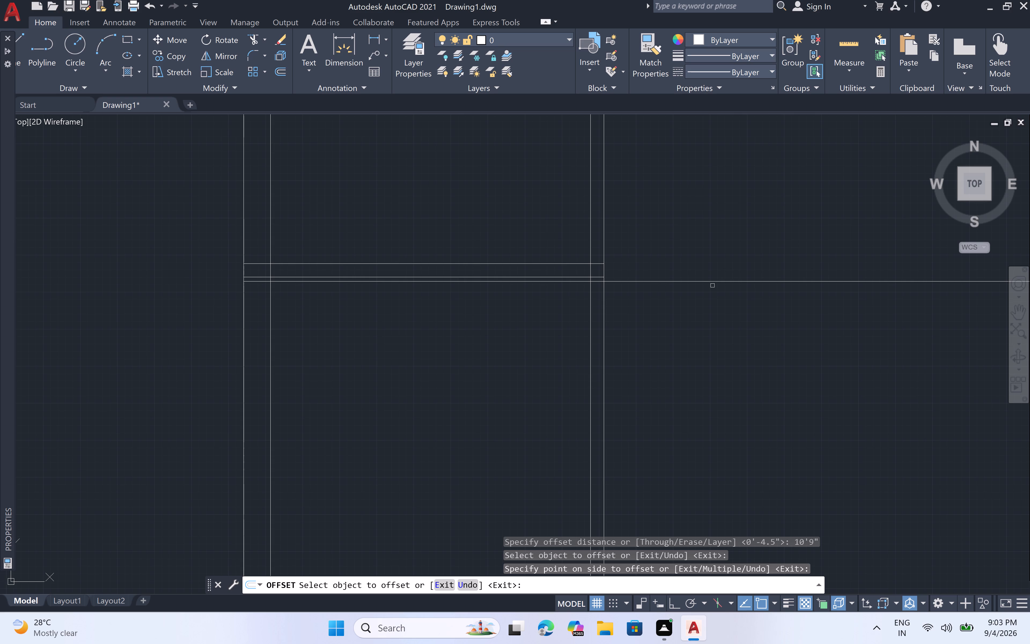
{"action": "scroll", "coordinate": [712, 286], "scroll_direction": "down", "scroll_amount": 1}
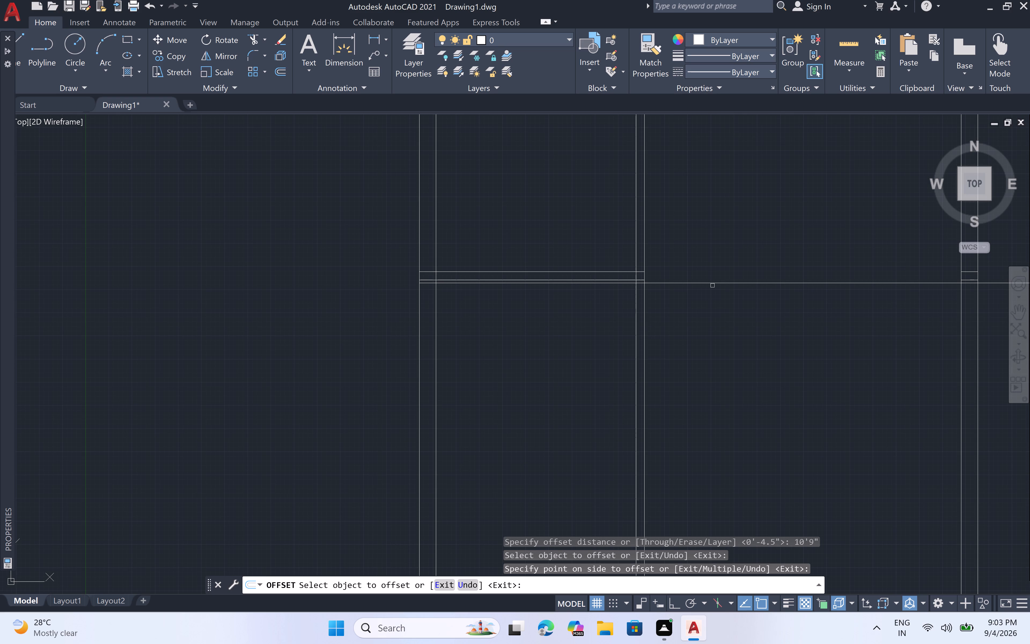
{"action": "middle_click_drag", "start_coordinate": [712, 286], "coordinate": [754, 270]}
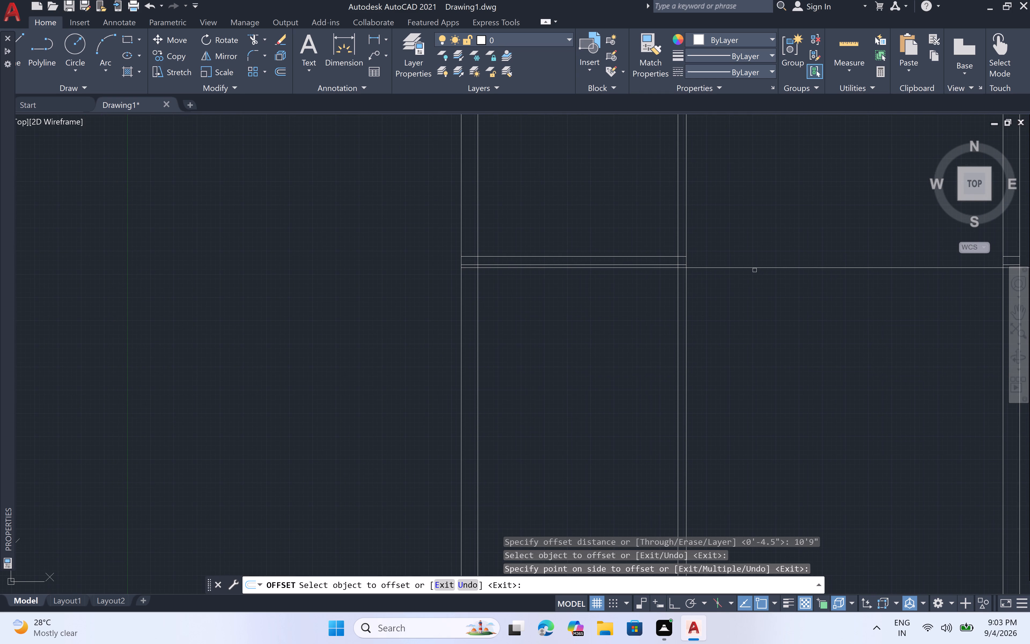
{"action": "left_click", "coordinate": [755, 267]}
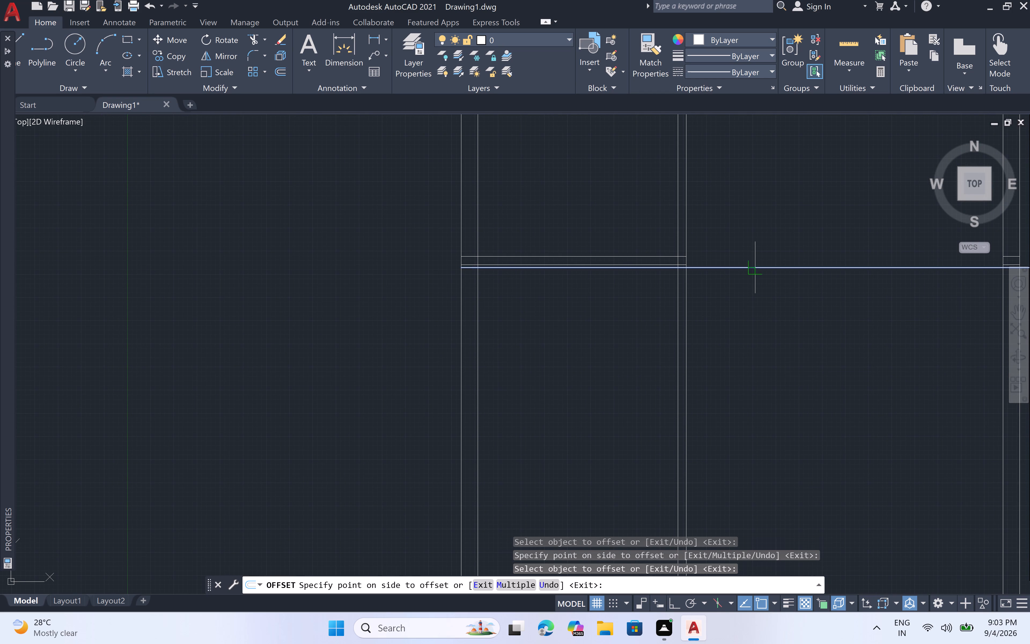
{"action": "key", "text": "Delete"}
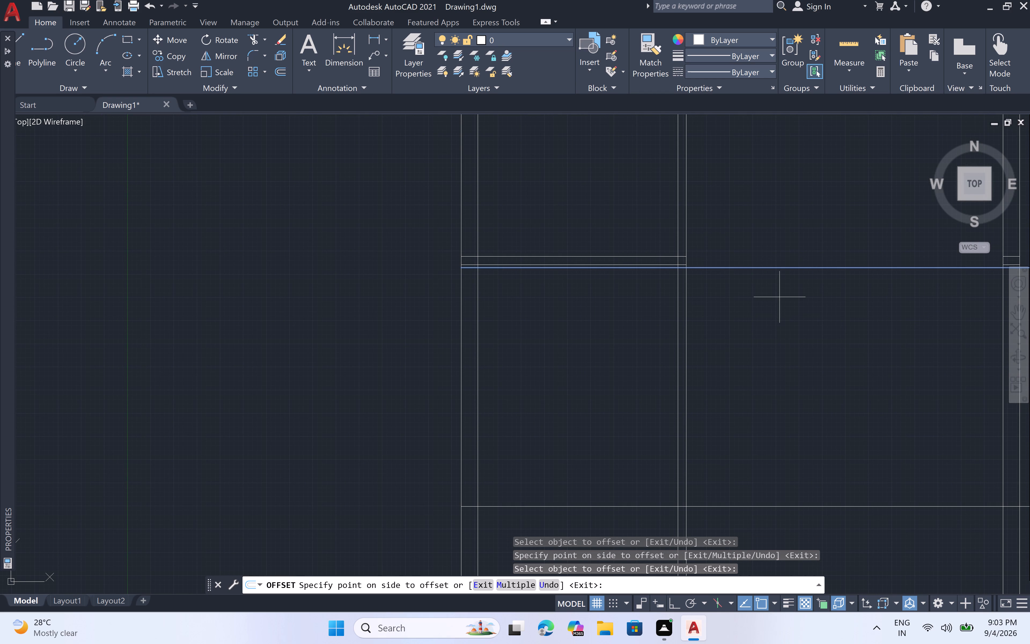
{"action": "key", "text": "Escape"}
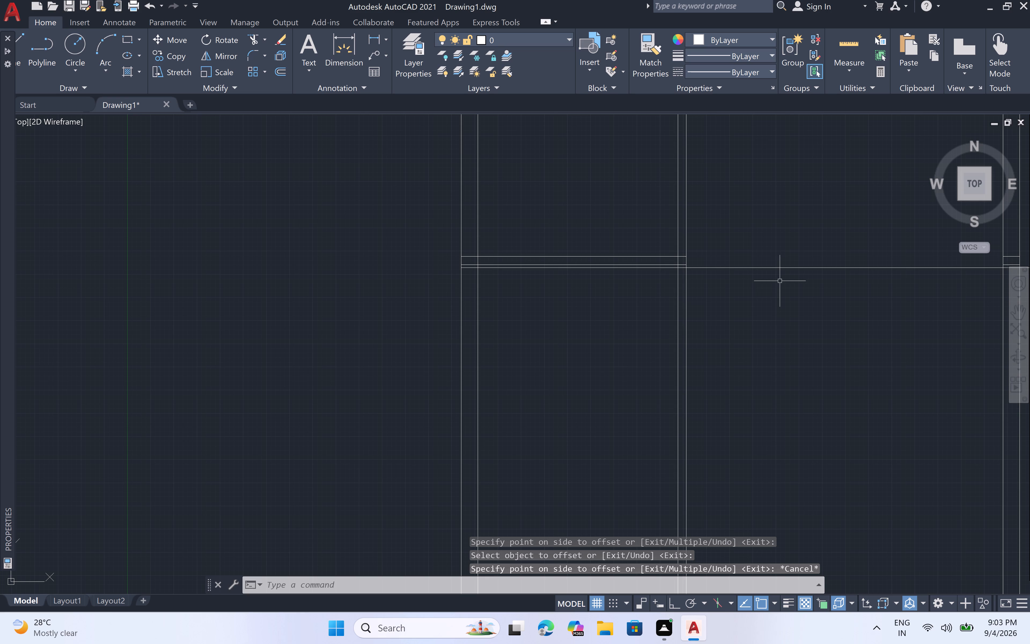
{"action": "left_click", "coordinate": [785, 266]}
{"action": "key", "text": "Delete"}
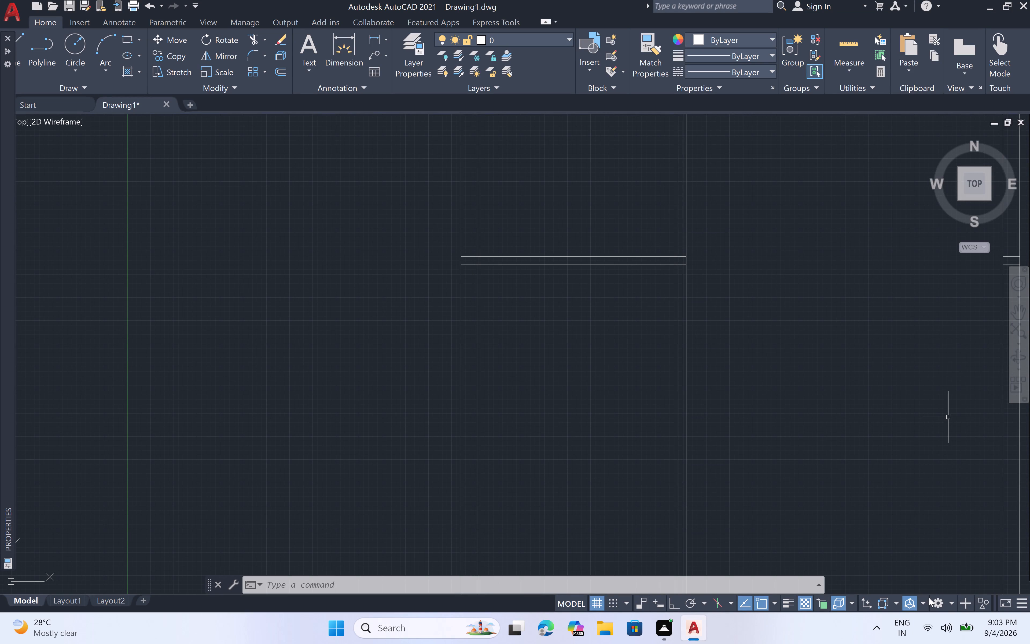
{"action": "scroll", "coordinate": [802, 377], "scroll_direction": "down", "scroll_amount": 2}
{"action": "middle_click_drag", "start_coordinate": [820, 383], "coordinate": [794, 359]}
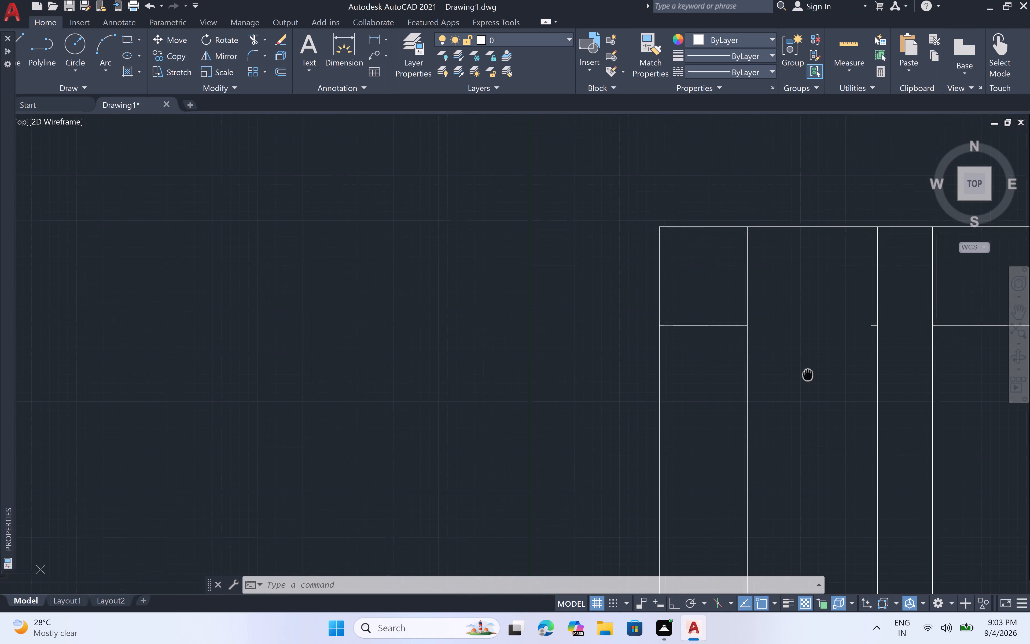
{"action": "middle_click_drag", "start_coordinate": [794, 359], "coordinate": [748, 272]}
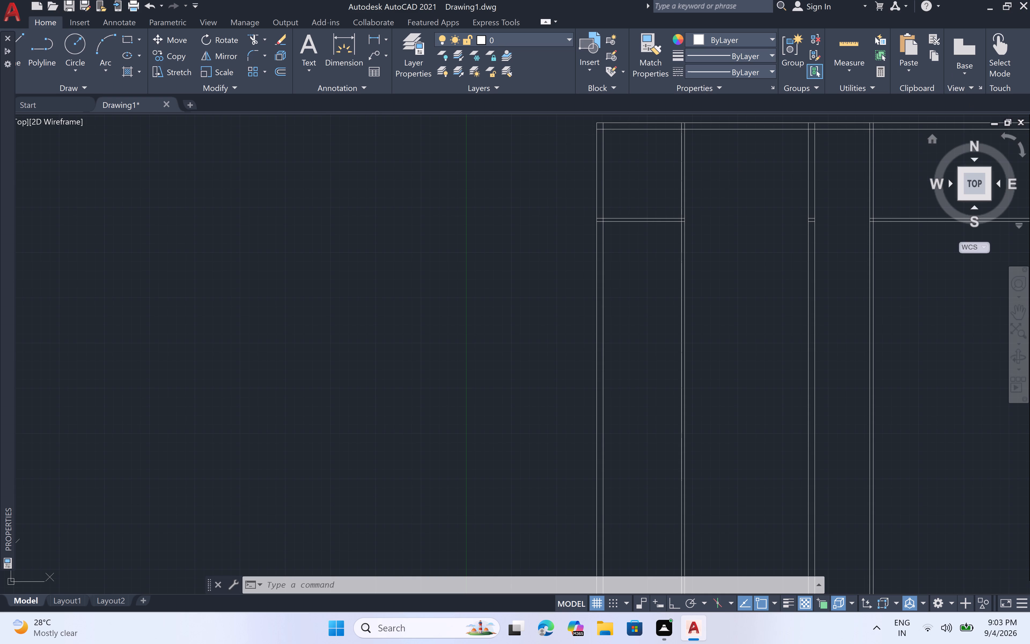
Offset the lower line of the first room's horizontal partition 12' downward.
{"action": "scroll", "coordinate": [751, 149], "scroll_direction": "down", "scroll_amount": 1}
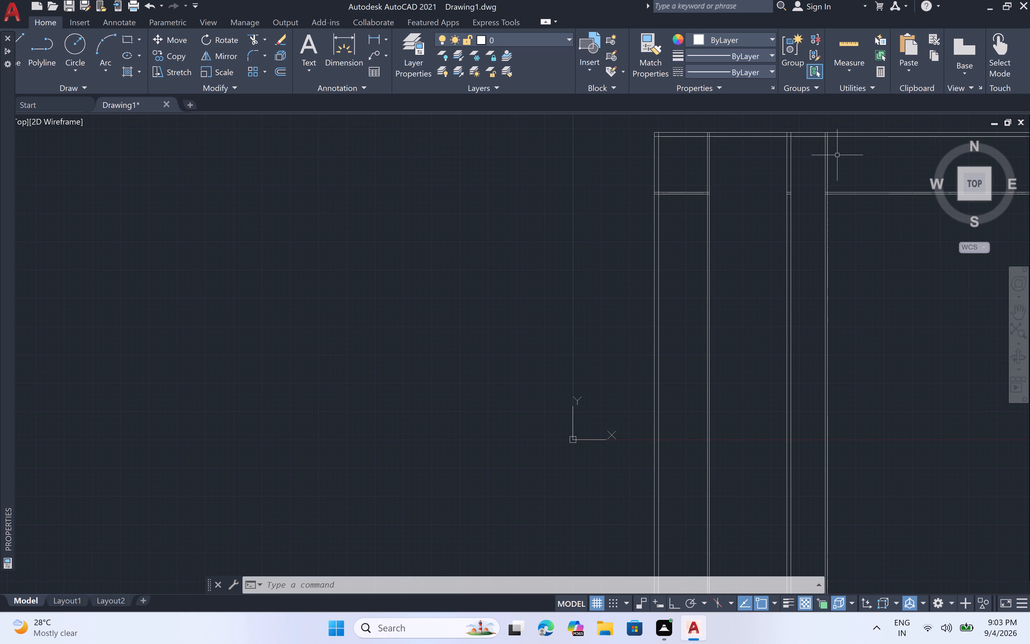
{"action": "middle_click_drag", "start_coordinate": [837, 156], "coordinate": [777, 201]}
{"action": "scroll", "coordinate": [658, 200], "scroll_direction": "up", "scroll_amount": 2}
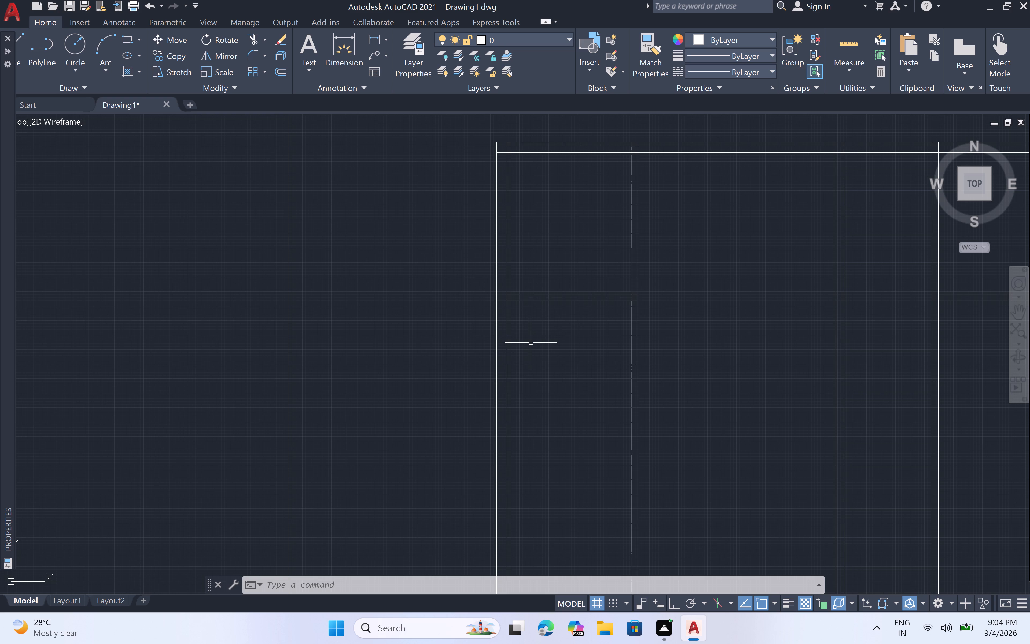
{"action": "type", "text": "off"}
{"action": "key", "text": "space"}
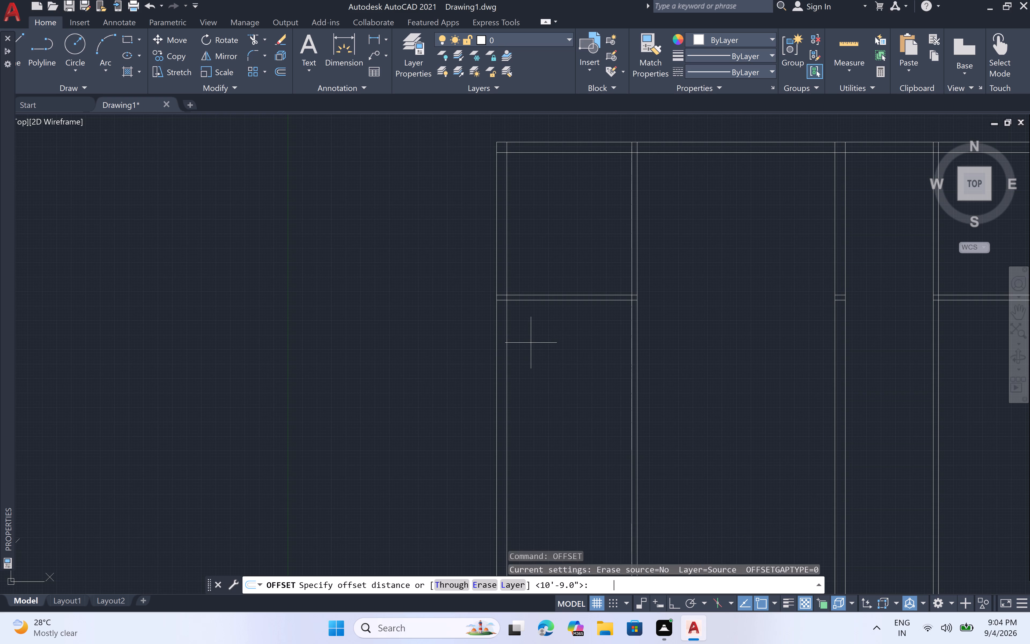
{"action": "type", "text": "12"}
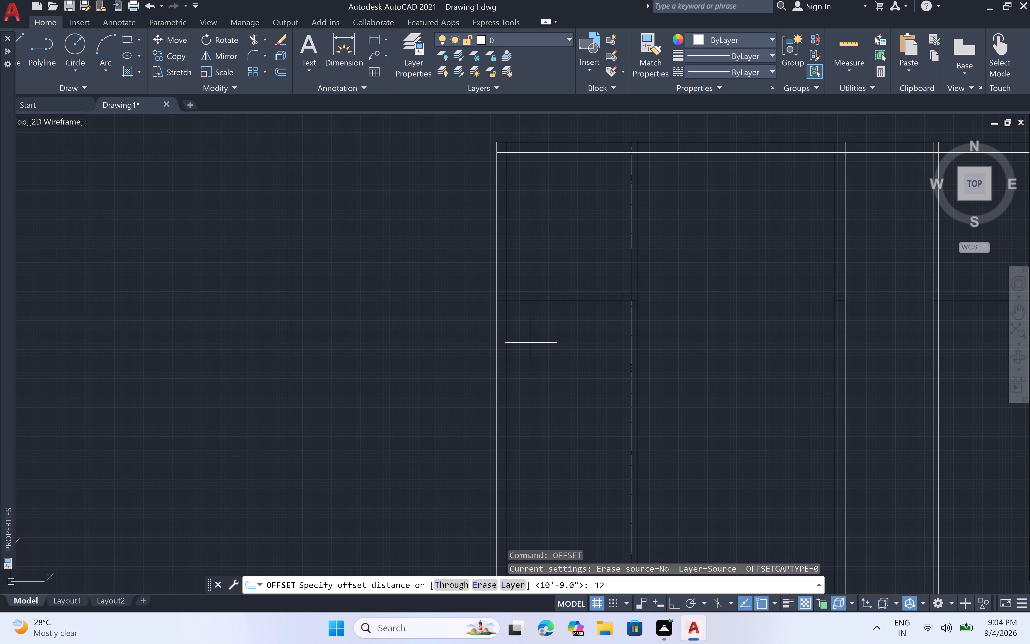
{"action": "key", "text": "apostrophe"}
{"action": "key", "text": "space"}
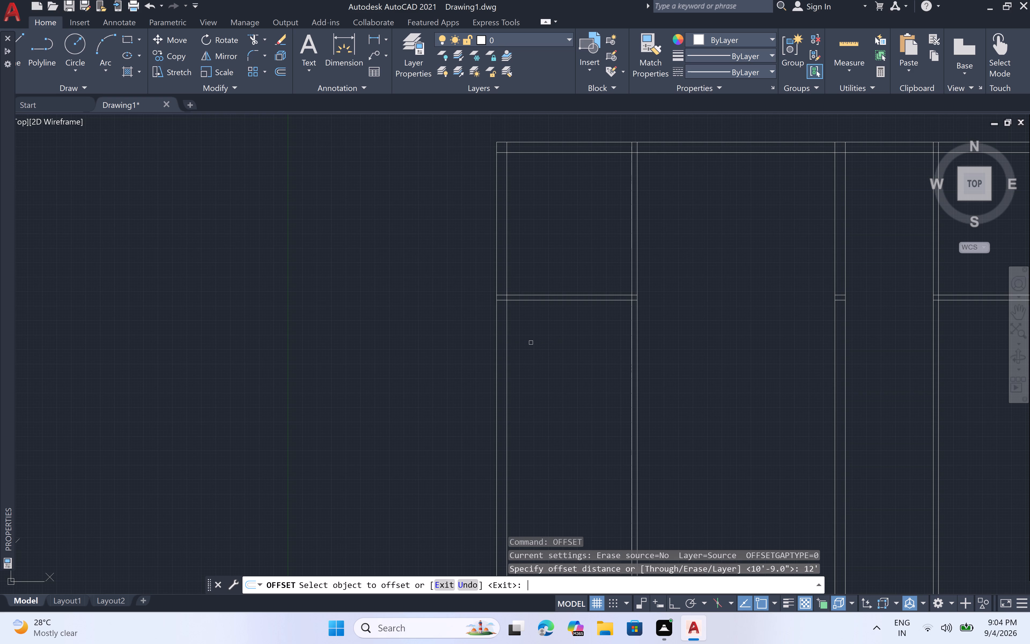
{"action": "left_click", "coordinate": [604, 300]}
{"action": "left_click", "coordinate": [593, 405]}
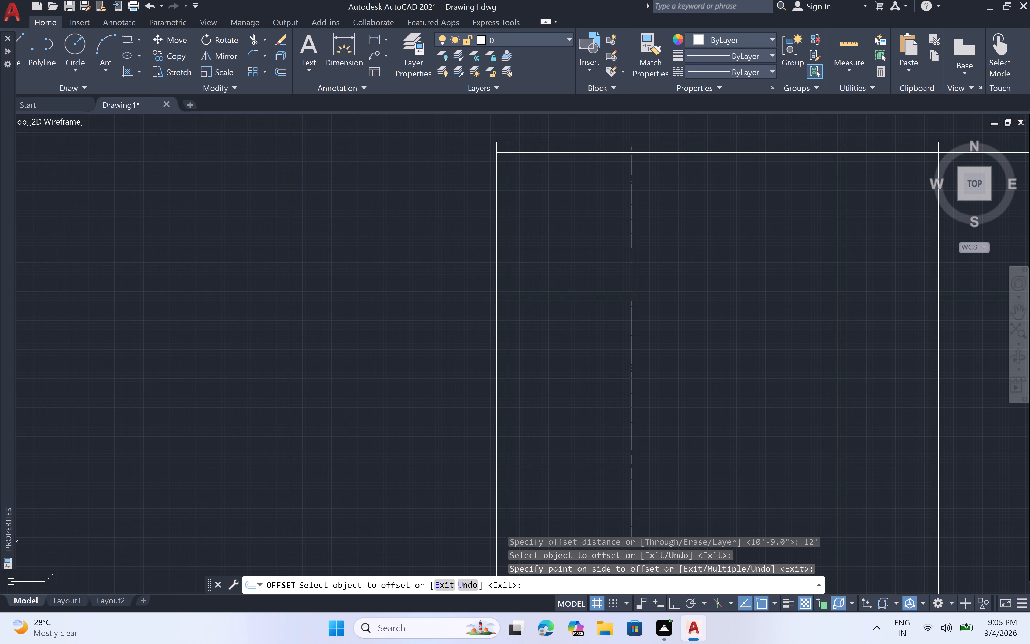
{"action": "key", "text": "space"}
Offset the new horizontal line 9" downward to form the bottom wall.
{"action": "key", "text": "space"}
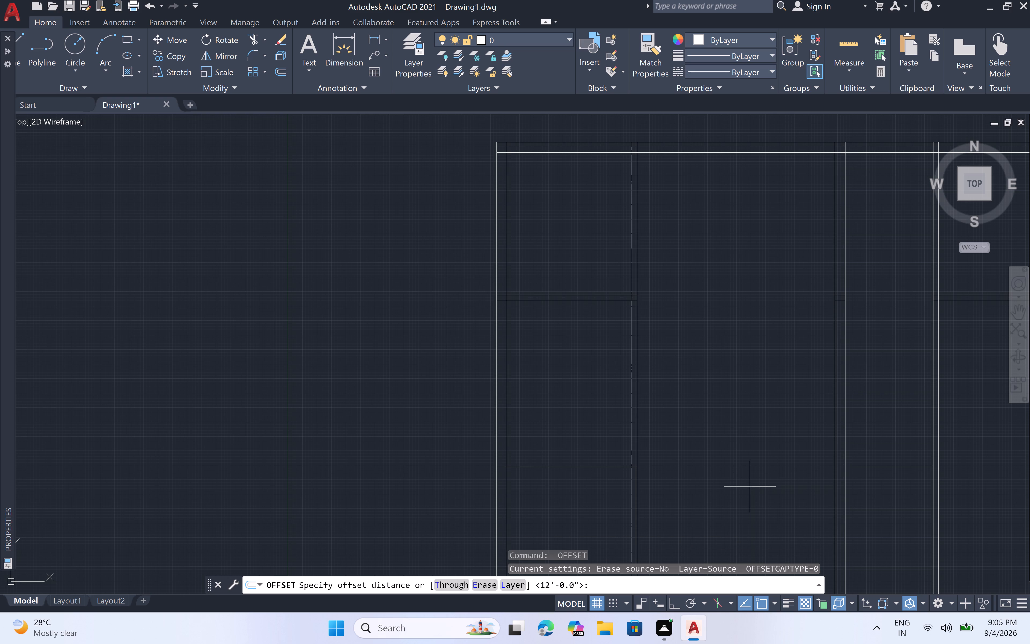
{"action": "key", "text": "9"}
{"action": "key", "text": "shift+quotedbl"}
{"action": "key", "text": "space"}
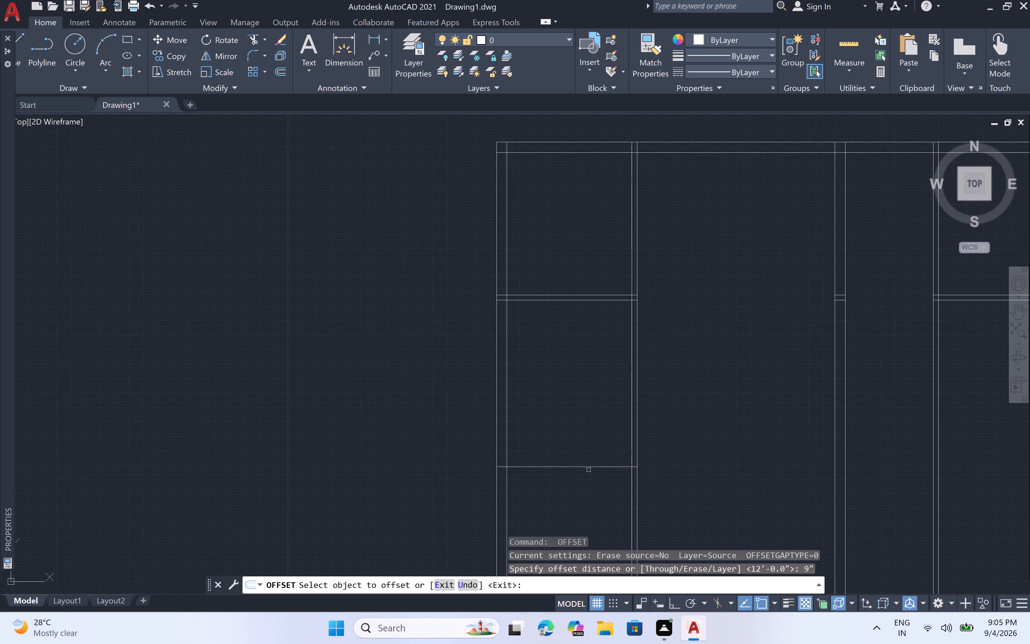
{"action": "left_click", "coordinate": [612, 467]}
{"action": "left_click_drag", "start_coordinate": [607, 506], "coordinate": [605, 509]}
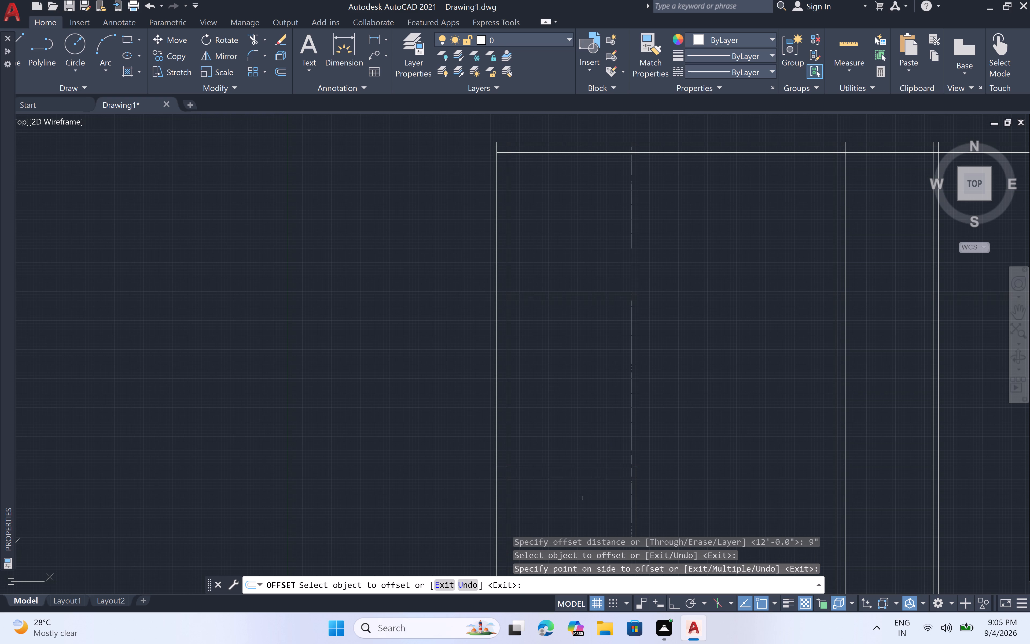
{"action": "key", "text": "Escape"}
Extend both bottom wall lines across the second room and narrow bay to the outer line of the rightmost partition.
{"action": "type", "text": "ex"}
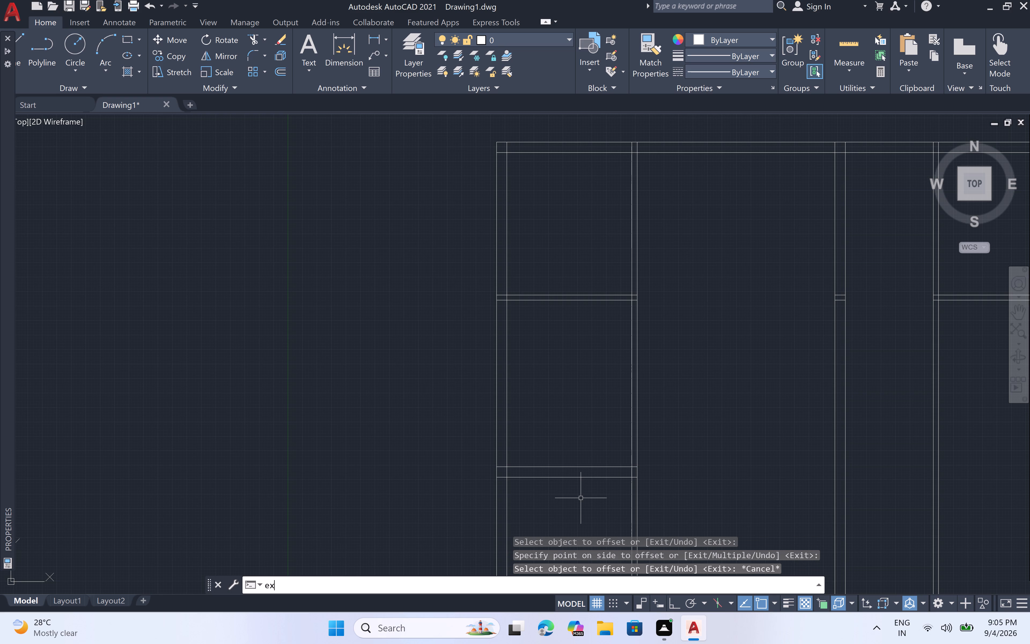
{"action": "key", "text": "space"}
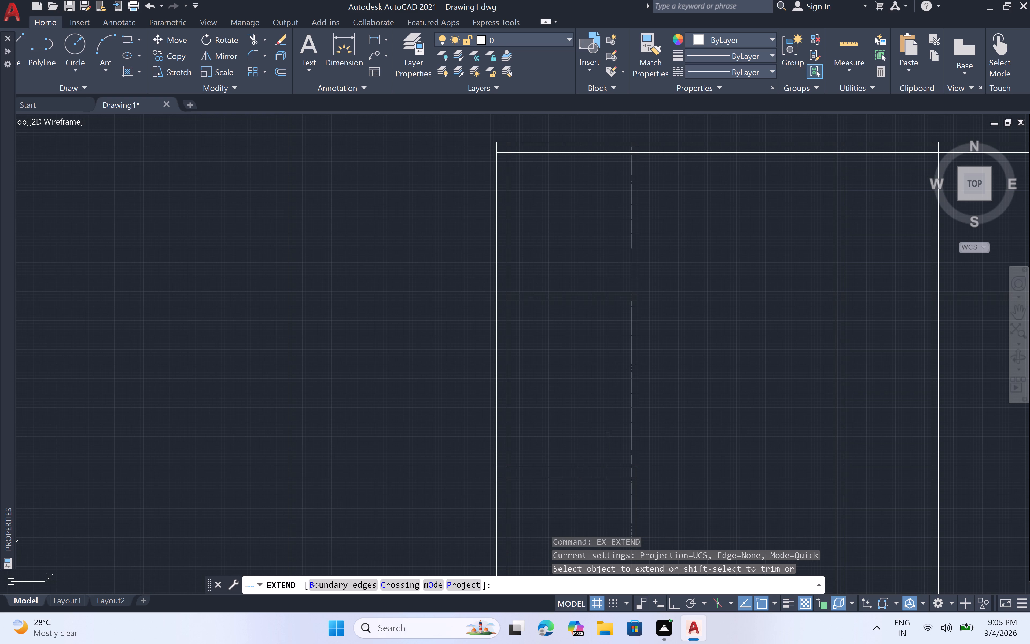
{"action": "left_click", "coordinate": [614, 467]}
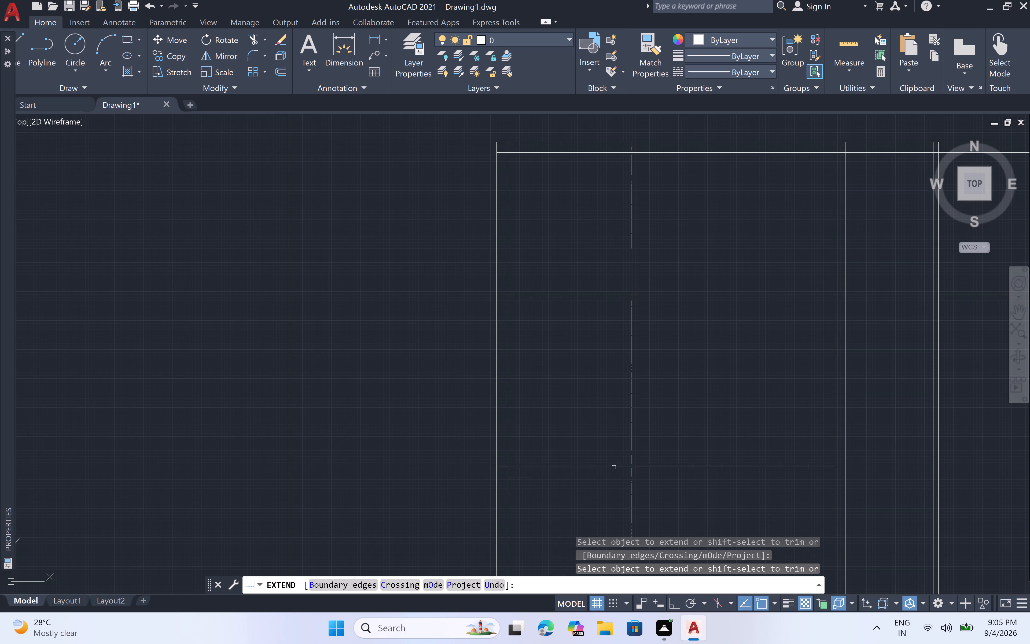
{"action": "left_click", "coordinate": [711, 468]}
{"action": "left_click", "coordinate": [597, 475]}
{"action": "left_click", "coordinate": [606, 480]}
{"action": "left_click", "coordinate": [736, 436]}
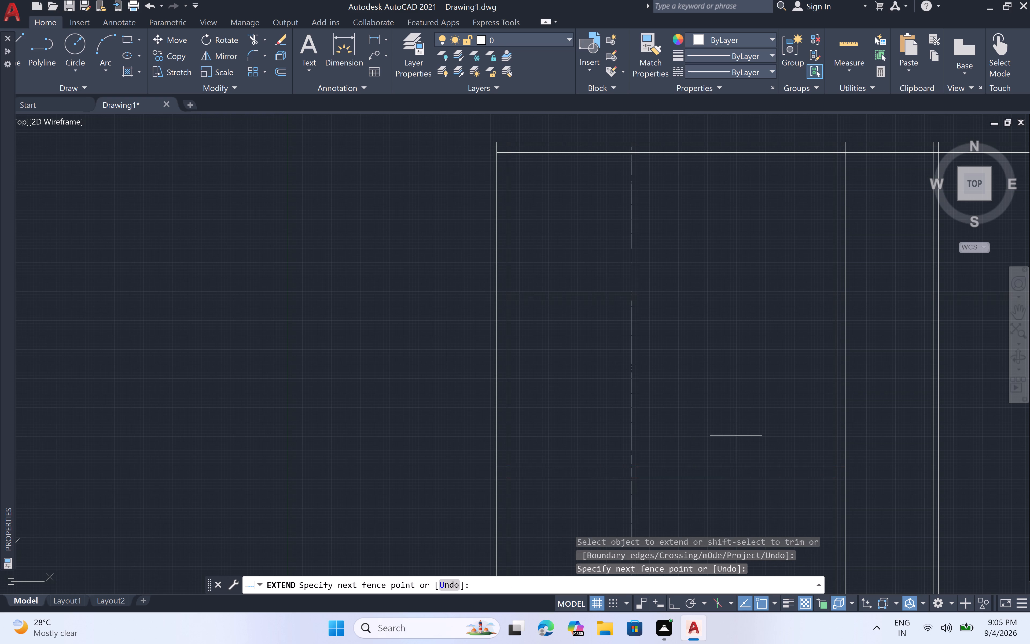
{"action": "left_click", "coordinate": [745, 485]}
{"action": "double_click", "coordinate": [802, 436]}
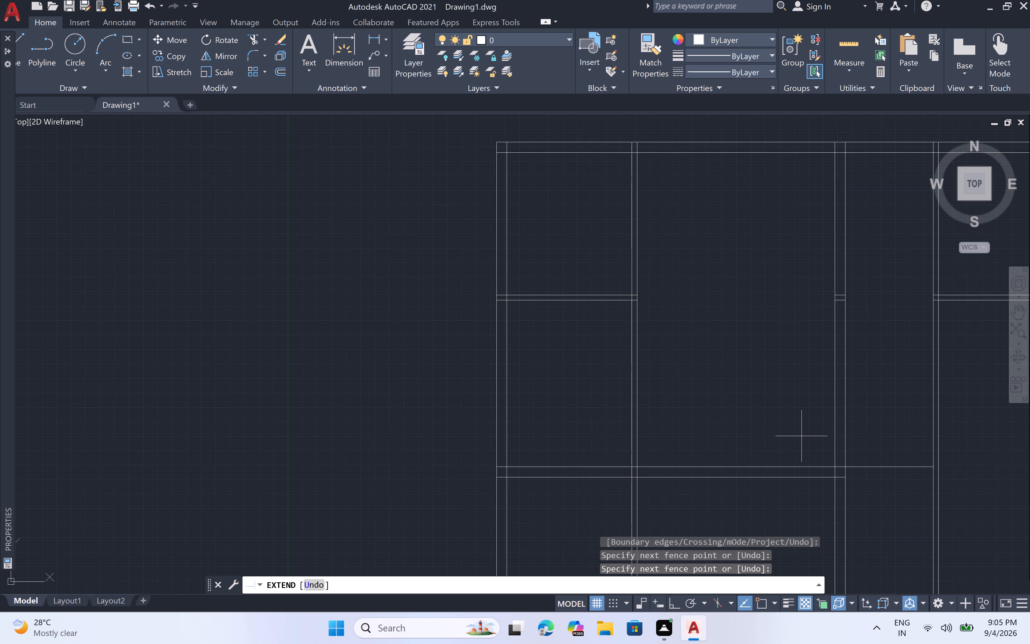
{"action": "left_click", "coordinate": [860, 449]}
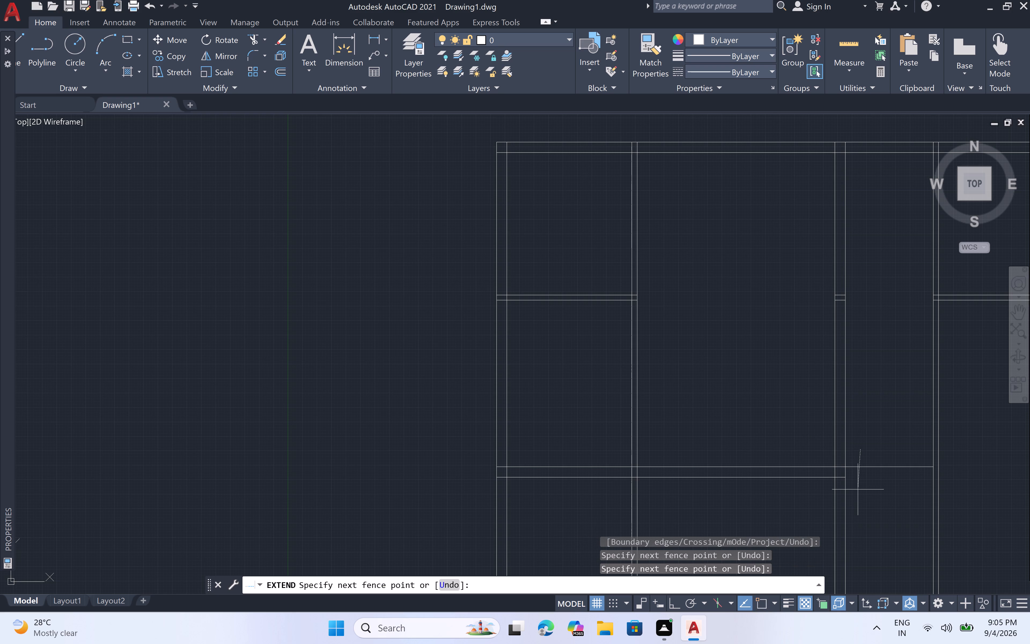
{"action": "left_click", "coordinate": [858, 489]}
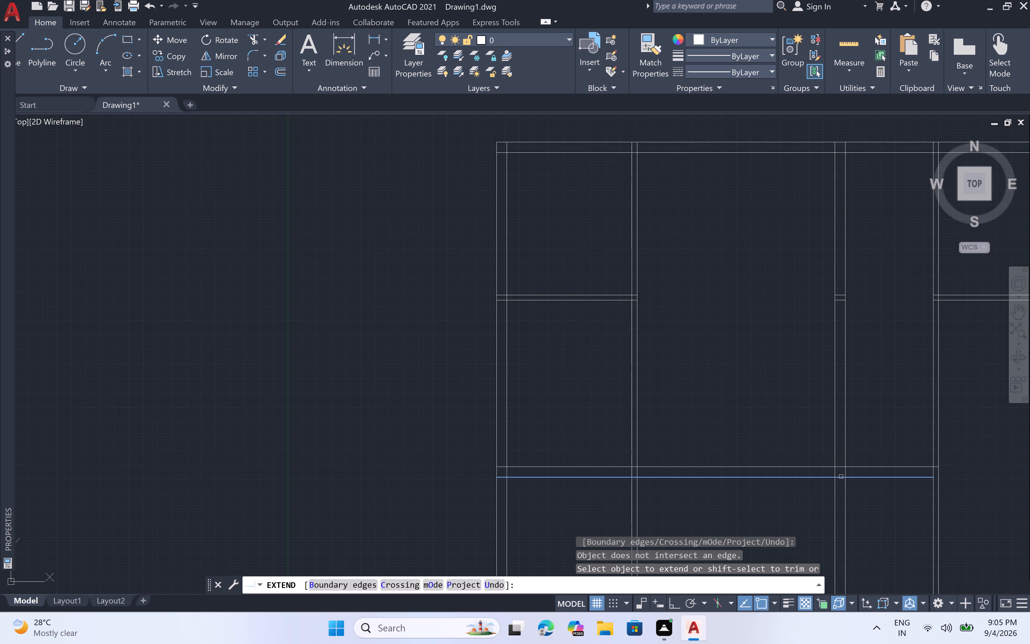
{"action": "left_click", "coordinate": [841, 477]}
{"action": "double_click", "coordinate": [871, 477]}
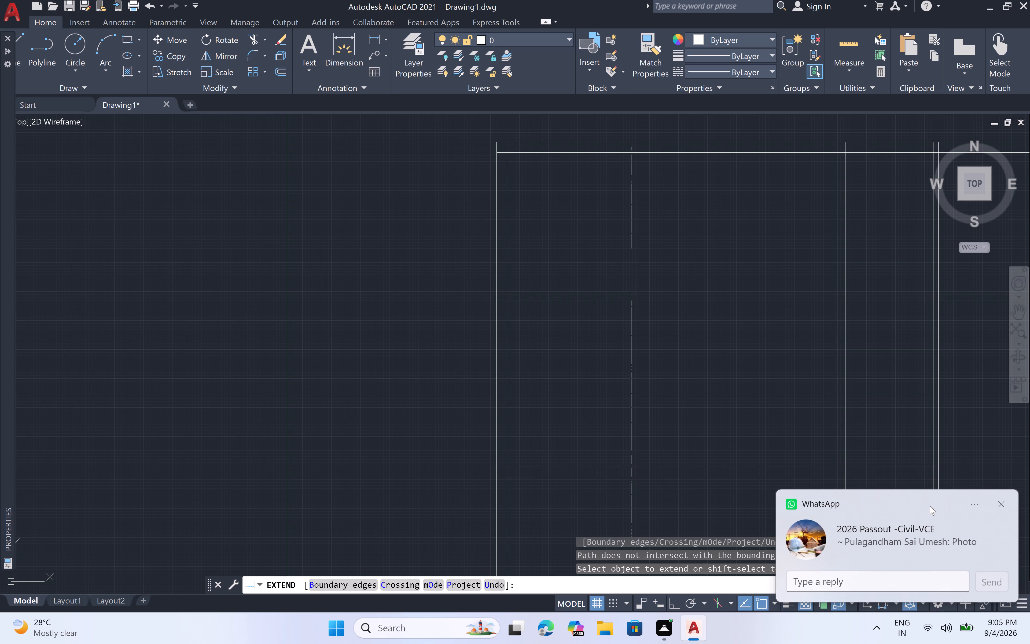
{"action": "key", "text": "Escape"}
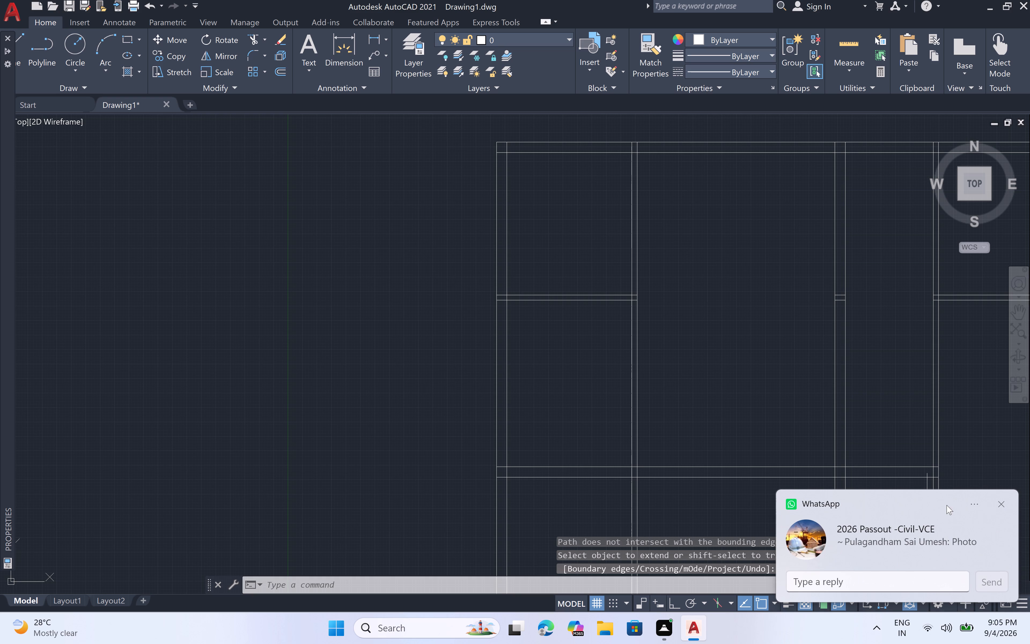
Trim the horizontal lines projecting beyond the rightmost partition and the vertical lines hanging below the bottom wall.
{"action": "scroll", "coordinate": [764, 343], "scroll_direction": "down", "scroll_amount": 3}
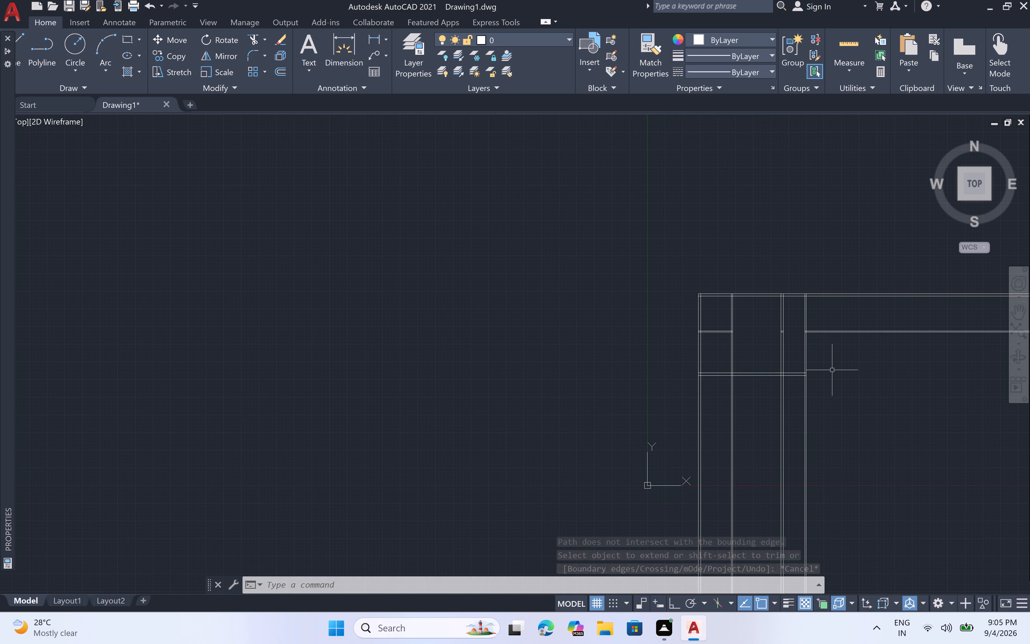
{"action": "type", "text": "tr"}
{"action": "key", "text": "space"}
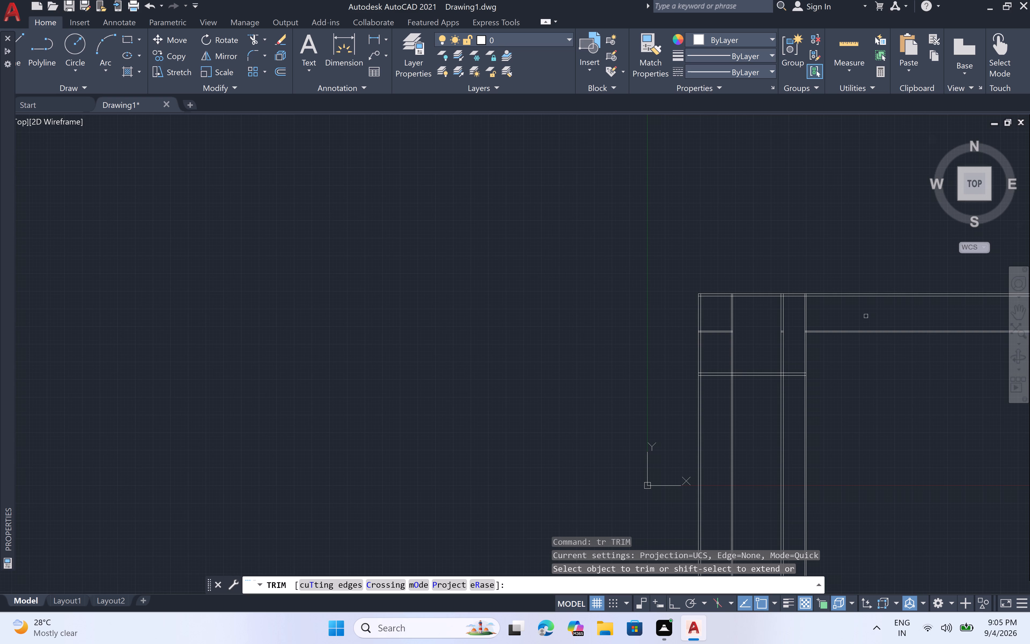
{"action": "left_click", "coordinate": [854, 282]}
{"action": "left_click", "coordinate": [886, 385]}
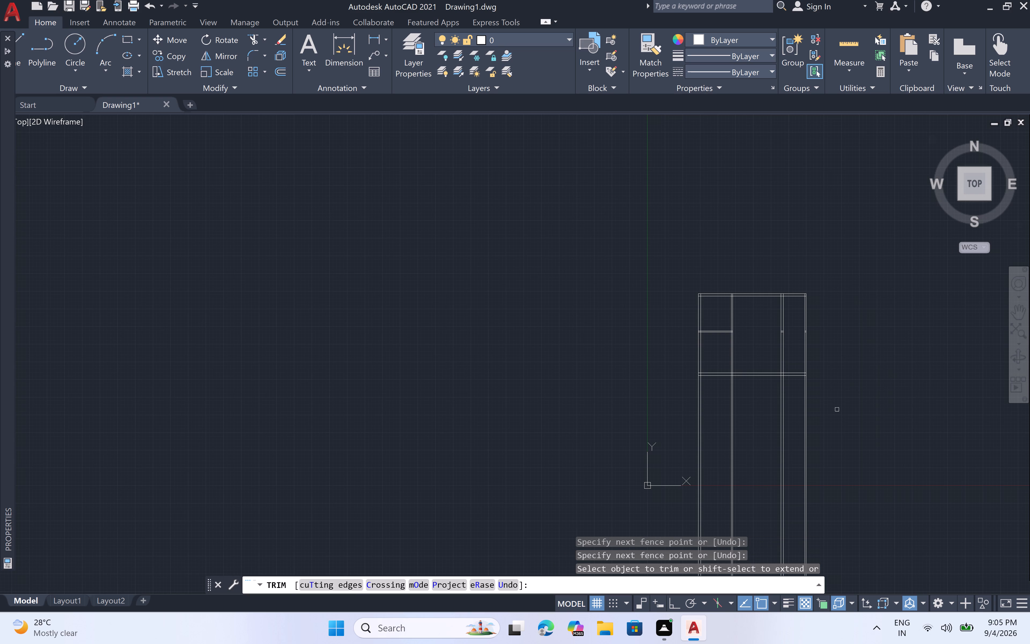
{"action": "left_click", "coordinate": [835, 414]}
{"action": "left_click", "coordinate": [634, 398]}
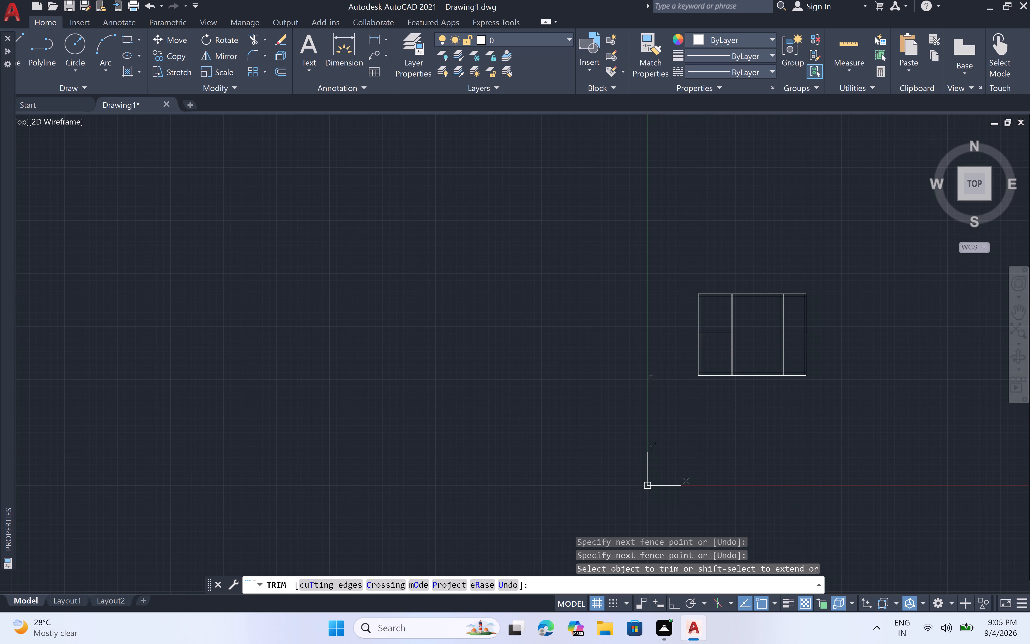
Examine the trimmed floor plan's outline, rooms and partition junctions.
{"action": "scroll", "coordinate": [778, 303], "scroll_direction": "up", "scroll_amount": 3}
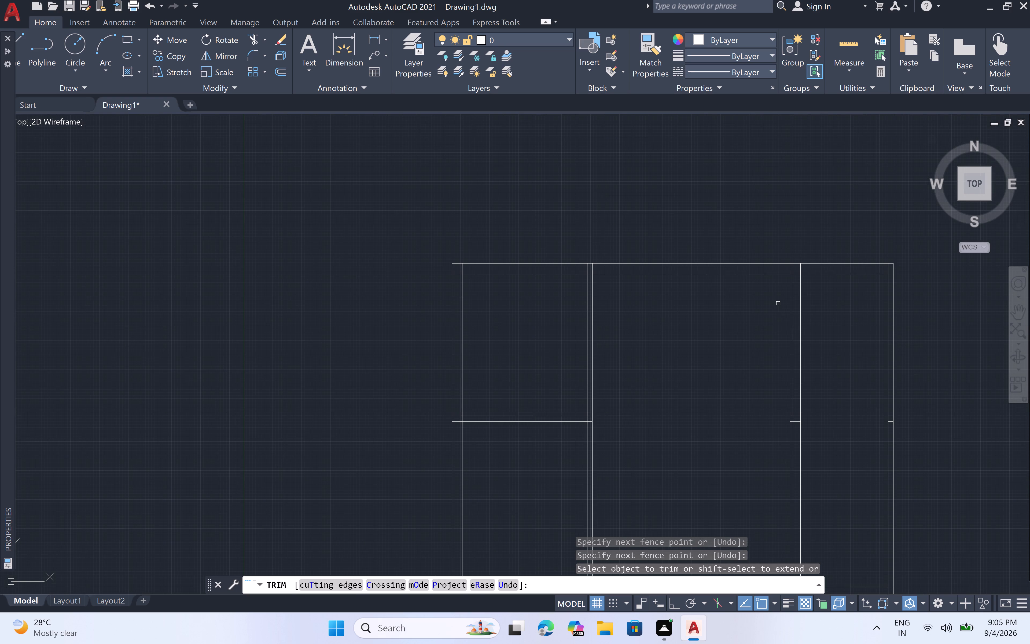
{"action": "scroll", "coordinate": [777, 308], "scroll_direction": "down", "scroll_amount": 1}
{"action": "middle_click_drag", "start_coordinate": [774, 331], "coordinate": [716, 342]}
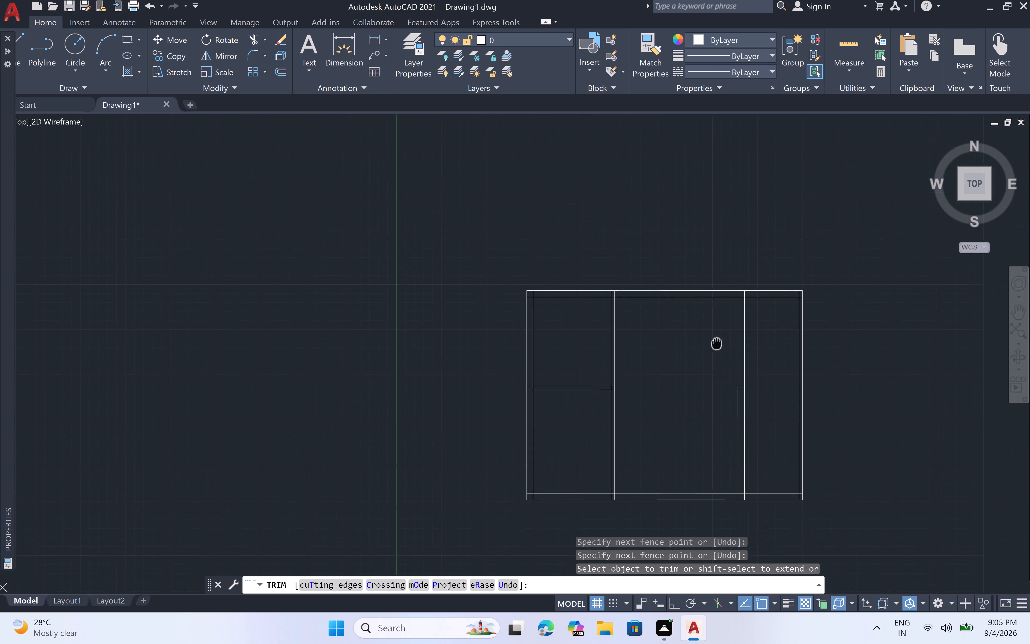
{"action": "middle_click_drag", "start_coordinate": [716, 342], "coordinate": [650, 329]}
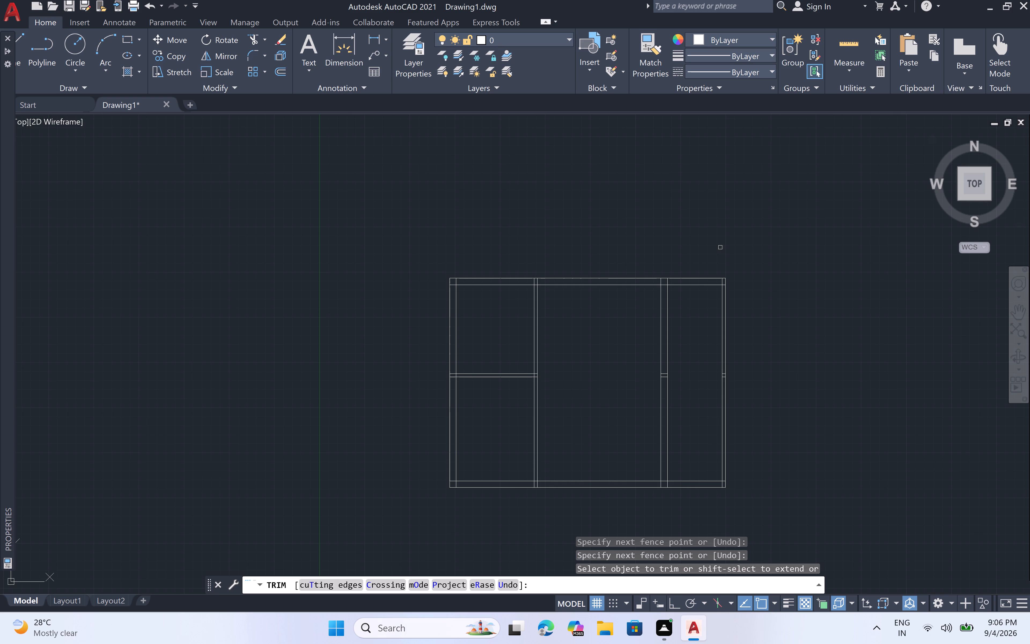
{"action": "scroll", "coordinate": [680, 141], "scroll_direction": "down", "scroll_amount": 1}
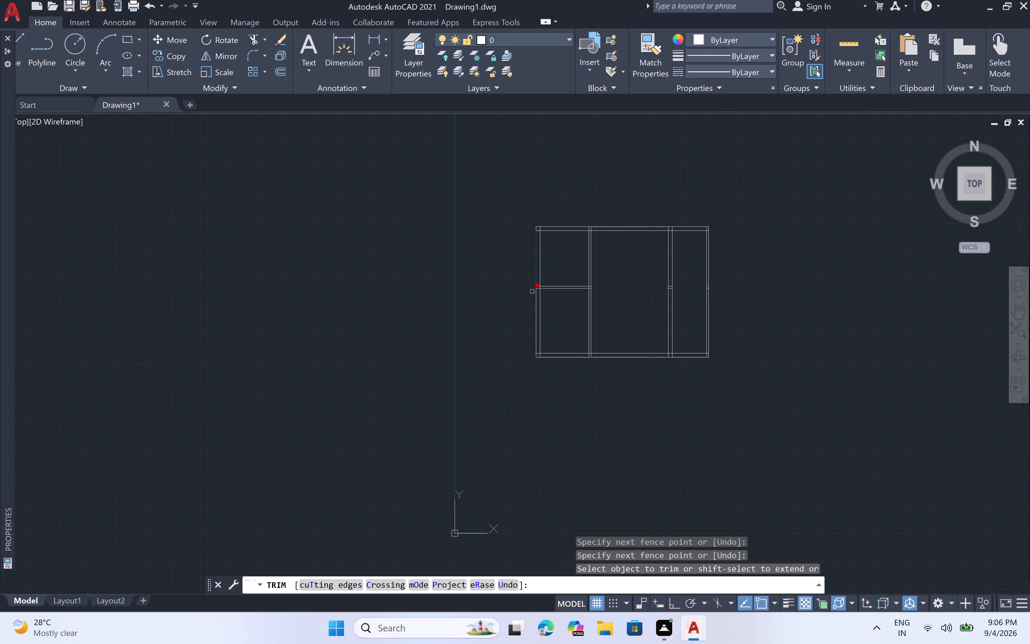
{"action": "scroll", "coordinate": [554, 283], "scroll_direction": "up", "scroll_amount": 2}
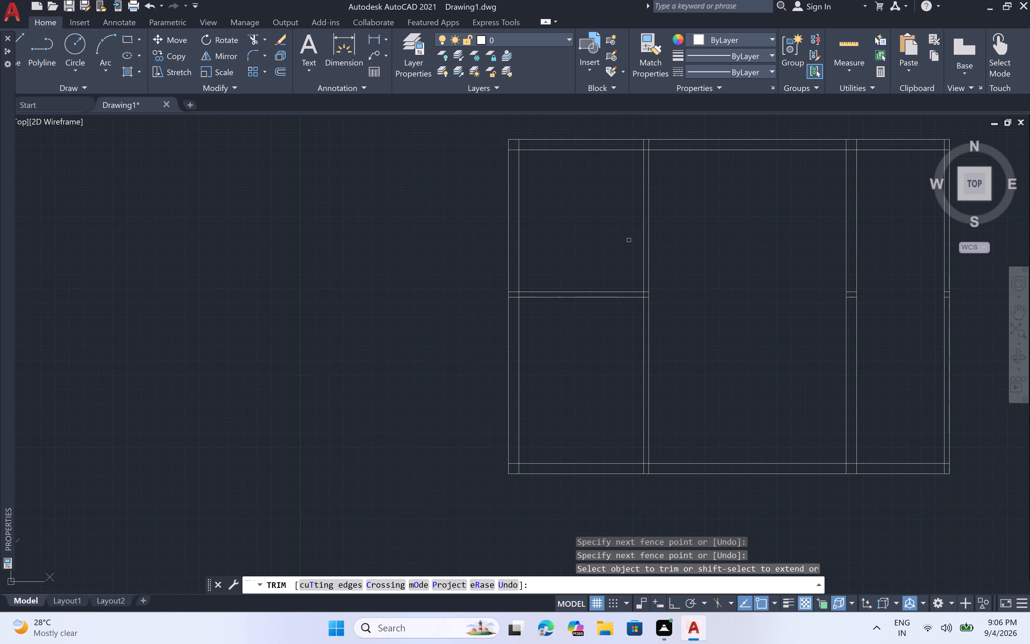
{"action": "scroll", "coordinate": [629, 239], "scroll_direction": "down", "scroll_amount": 1}
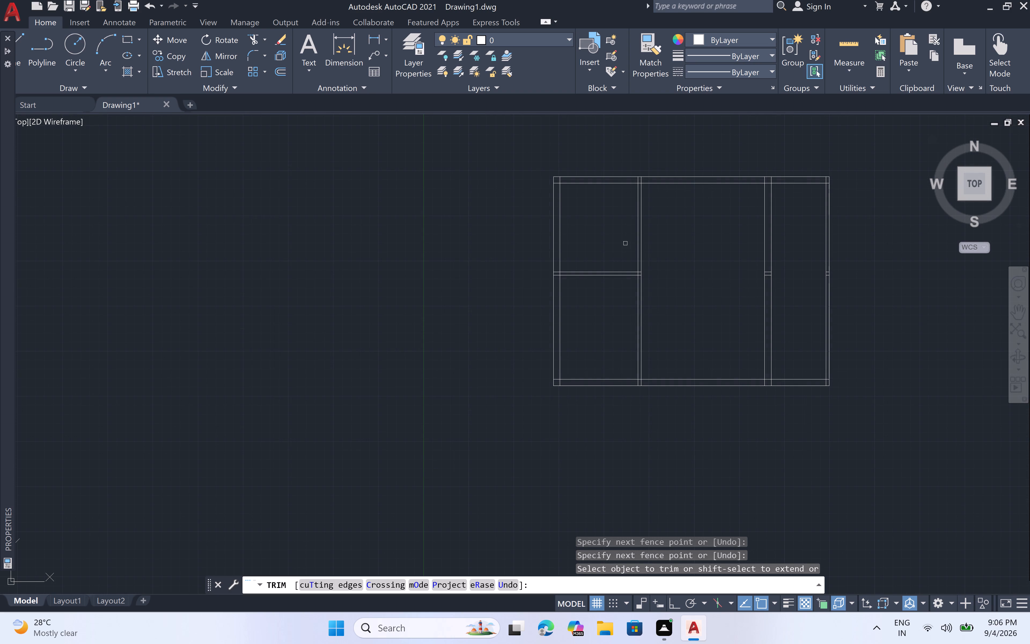
{"action": "scroll", "coordinate": [623, 249], "scroll_direction": "down", "scroll_amount": 1}
{"action": "scroll", "coordinate": [632, 278], "scroll_direction": "up", "scroll_amount": 3}
{"action": "scroll", "coordinate": [632, 275], "scroll_direction": "down", "scroll_amount": 2}
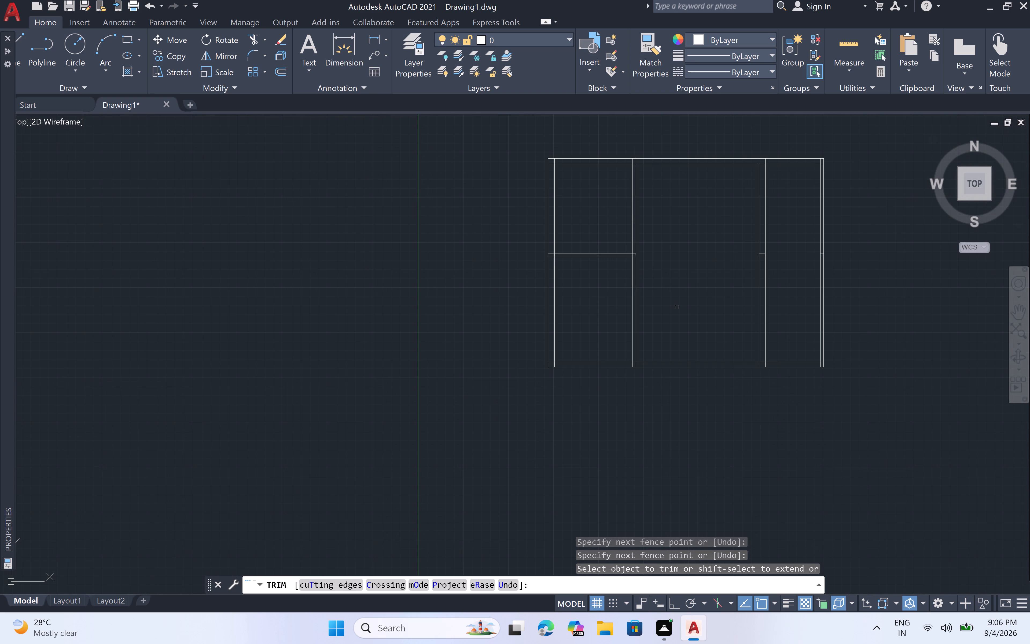
{"action": "key", "text": "Escape"}
Trim the two vertical partition lines between the first and second rooms, from the horizontal partition down to the bottom wall.
{"action": "type", "text": "tr"}
{"action": "key", "text": "space"}
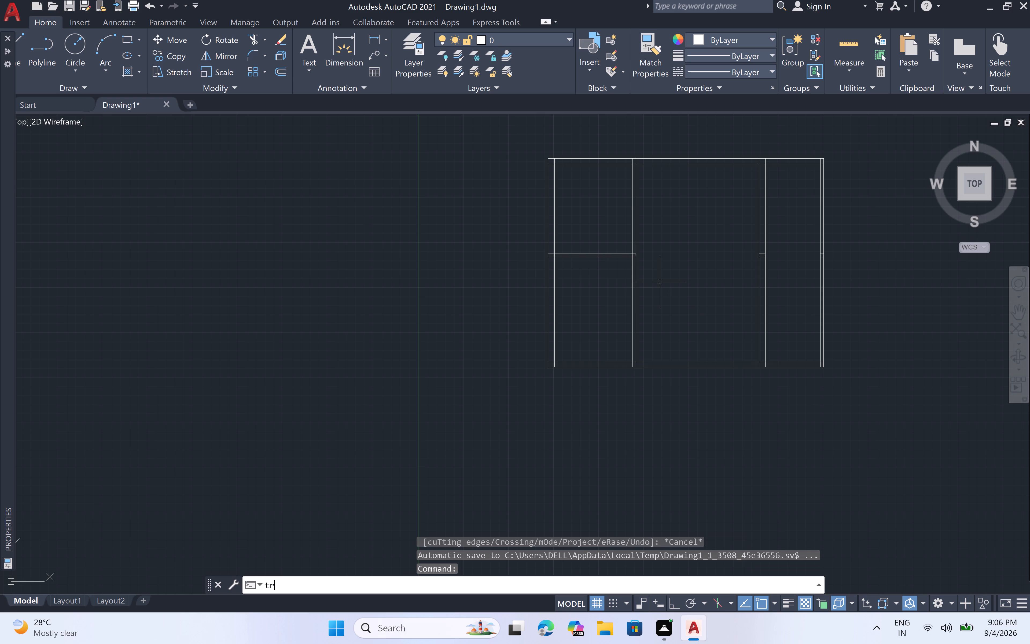
{"action": "left_click", "coordinate": [661, 290]}
{"action": "left_click", "coordinate": [611, 315]}
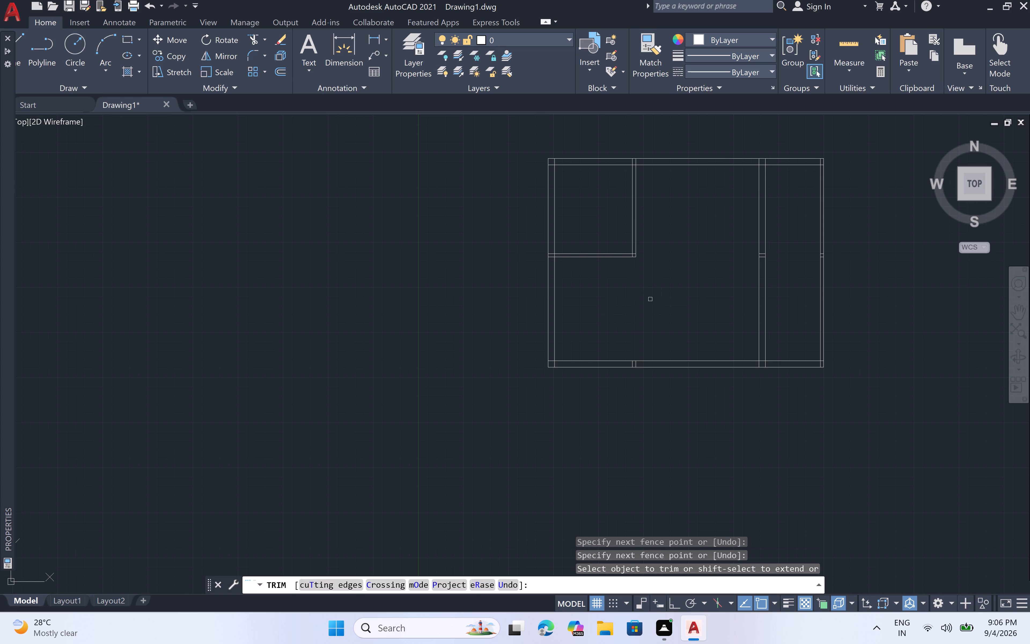
{"action": "key", "text": "Escape"}
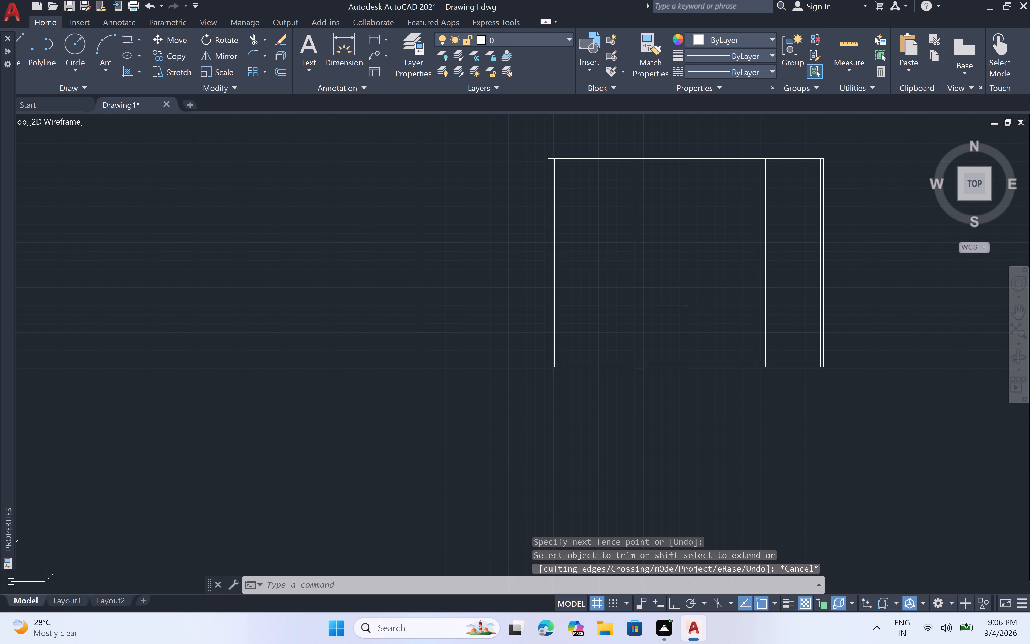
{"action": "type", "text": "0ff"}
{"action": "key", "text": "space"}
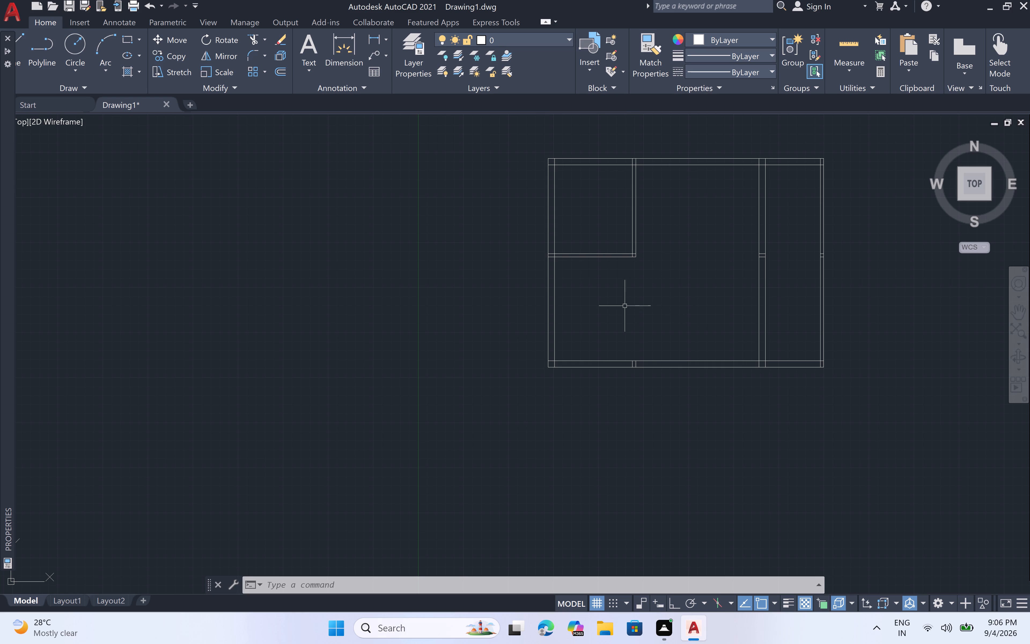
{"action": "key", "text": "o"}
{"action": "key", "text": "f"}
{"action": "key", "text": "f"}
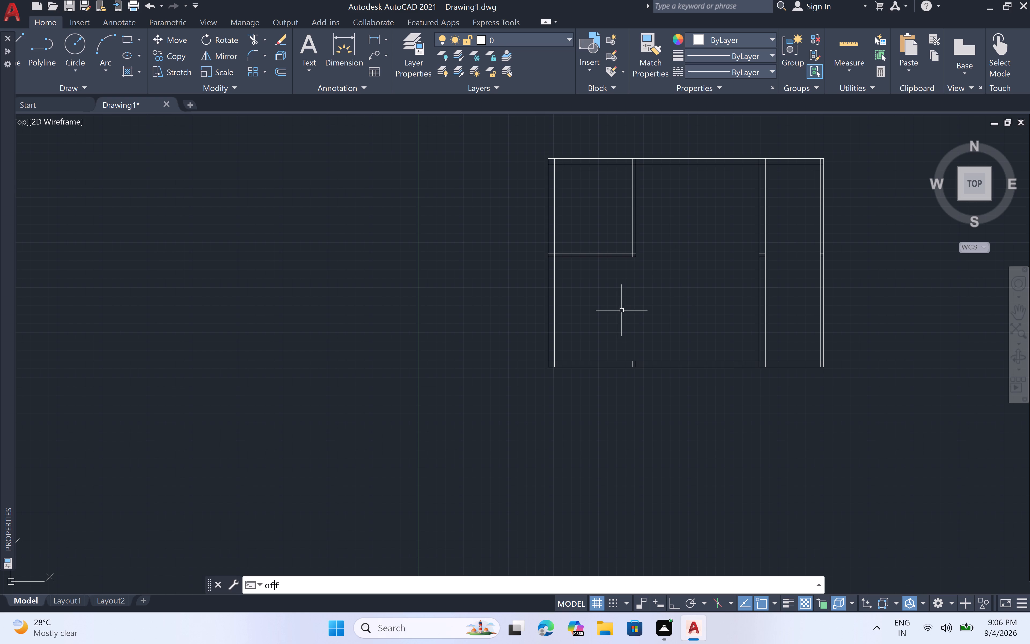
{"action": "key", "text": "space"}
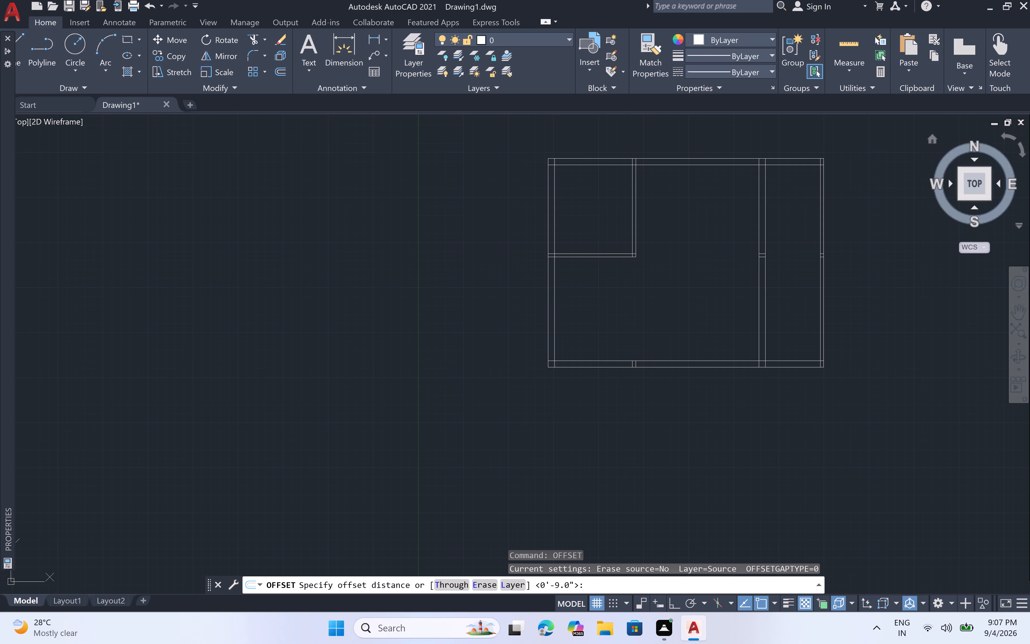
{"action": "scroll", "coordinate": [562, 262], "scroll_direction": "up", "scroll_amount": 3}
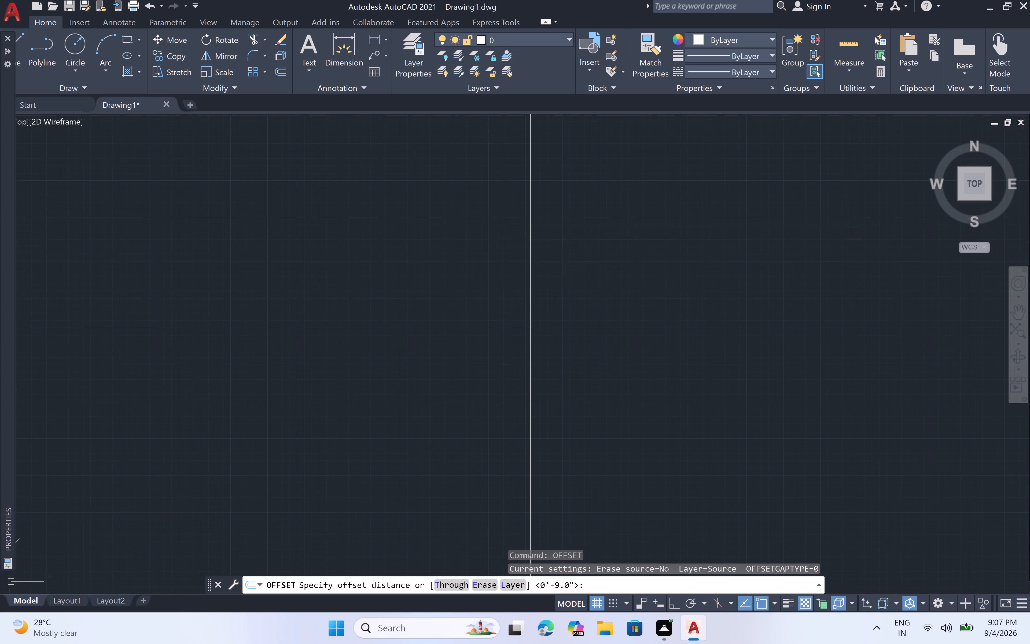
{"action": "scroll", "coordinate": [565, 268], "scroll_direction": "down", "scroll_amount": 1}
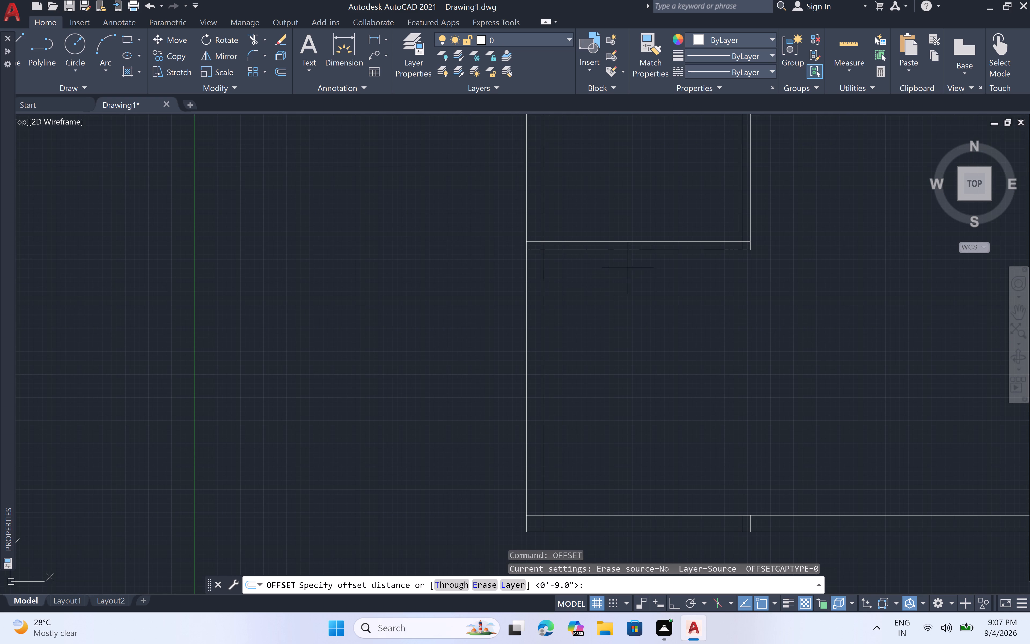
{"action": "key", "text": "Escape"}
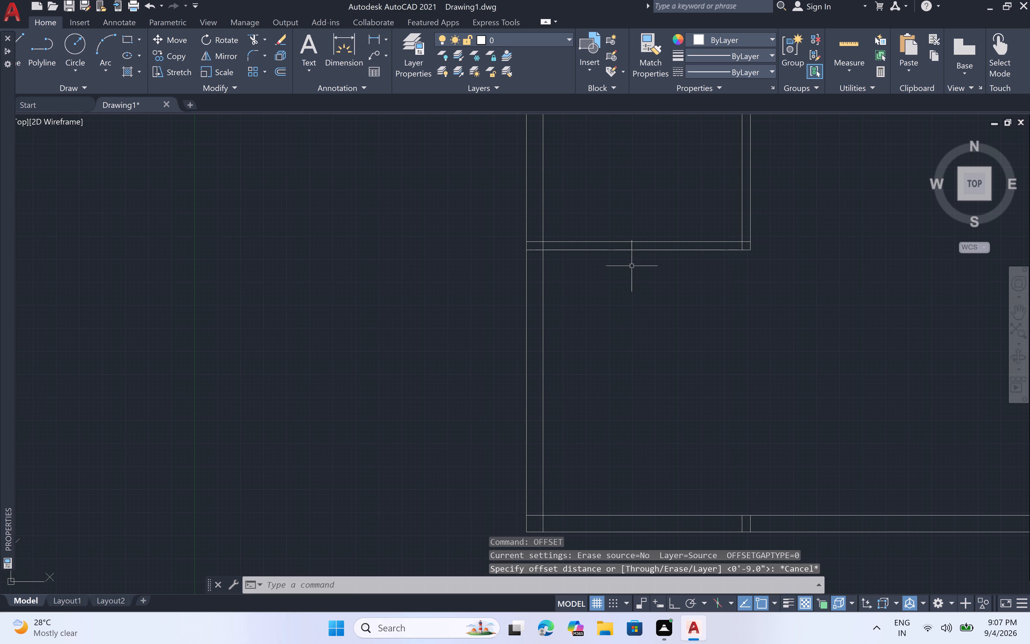
Offset the left wall's inner vertical line 16' to the right, into the open area between the existing vertical partitions.
{"action": "type", "text": "of"}
{"action": "key", "text": "f"}
{"action": "key", "text": "space"}
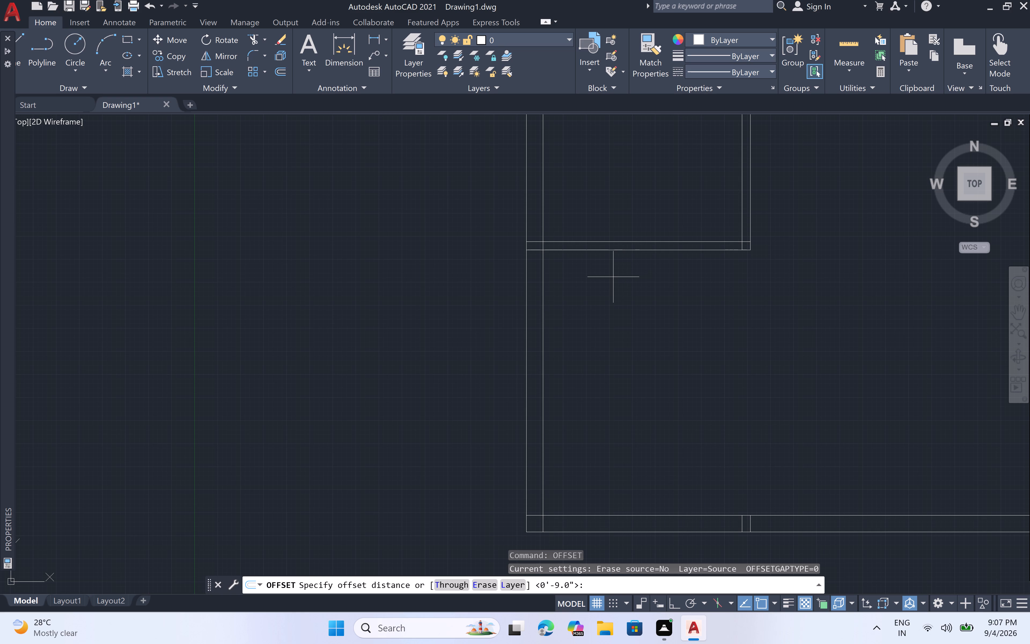
{"action": "key", "text": "1"}
{"action": "key", "text": "6"}
{"action": "type", "text": "'"}
{"action": "key", "text": "space"}
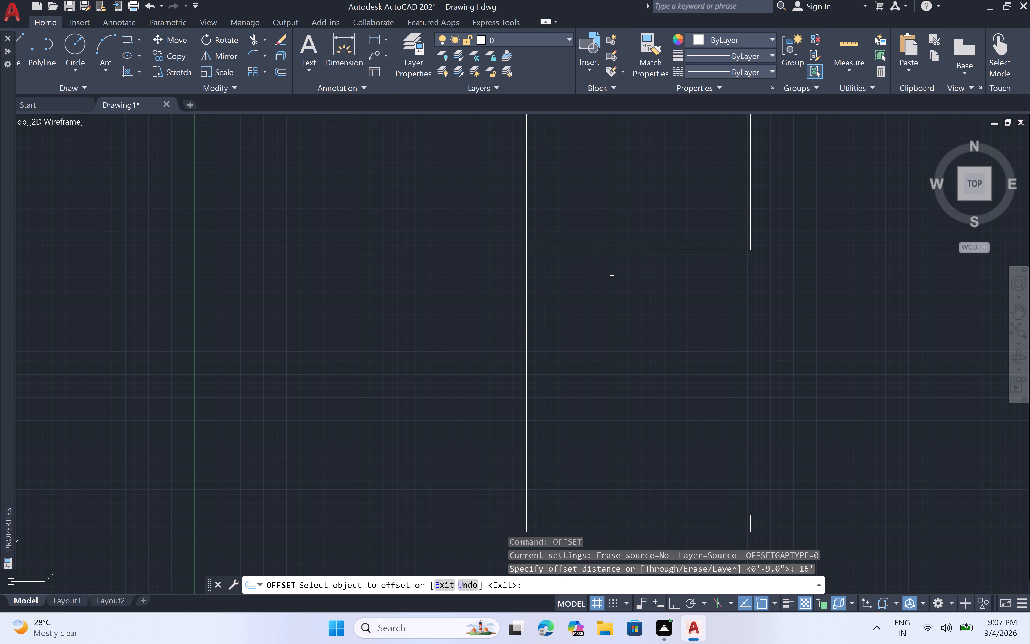
{"action": "scroll", "coordinate": [617, 280], "scroll_direction": "down", "scroll_amount": 2}
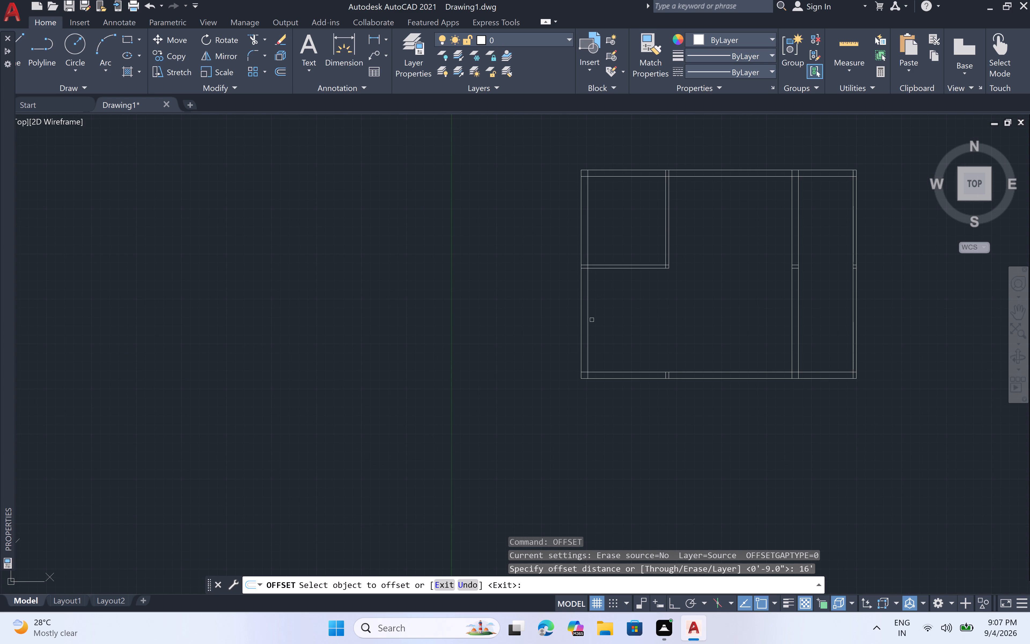
{"action": "left_click", "coordinate": [588, 322]}
{"action": "left_click", "coordinate": [712, 240]}
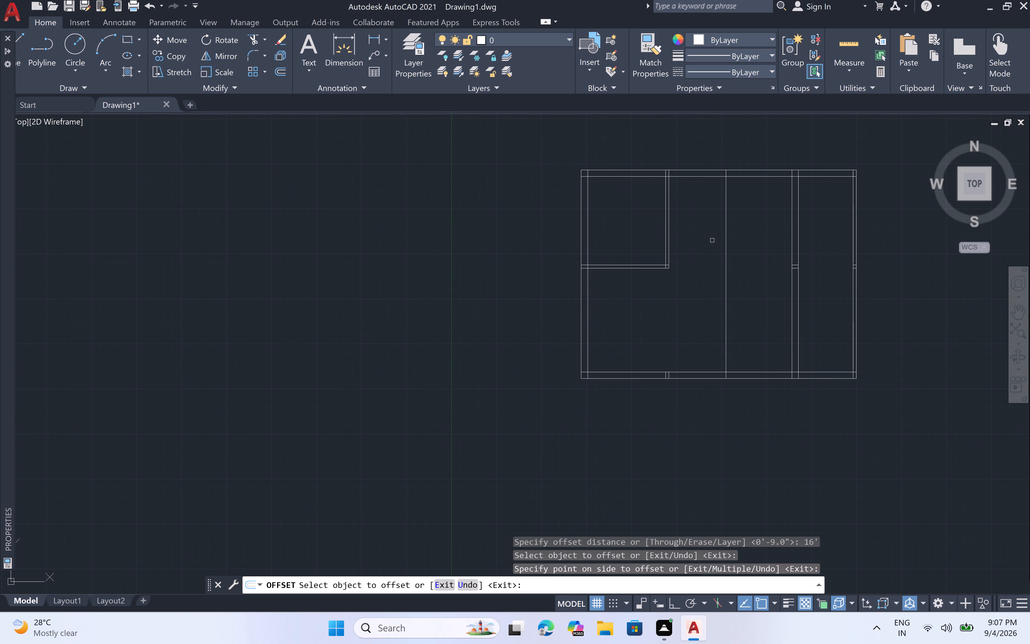
{"action": "scroll", "coordinate": [671, 250], "scroll_direction": "up", "scroll_amount": 2}
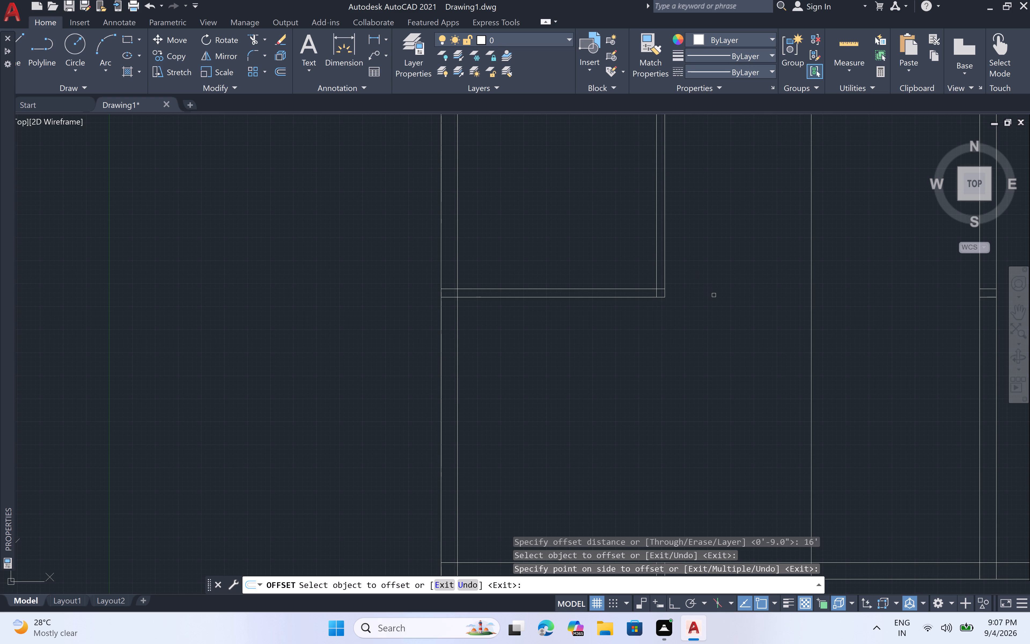
{"action": "scroll", "coordinate": [759, 309], "scroll_direction": "down", "scroll_amount": 2}
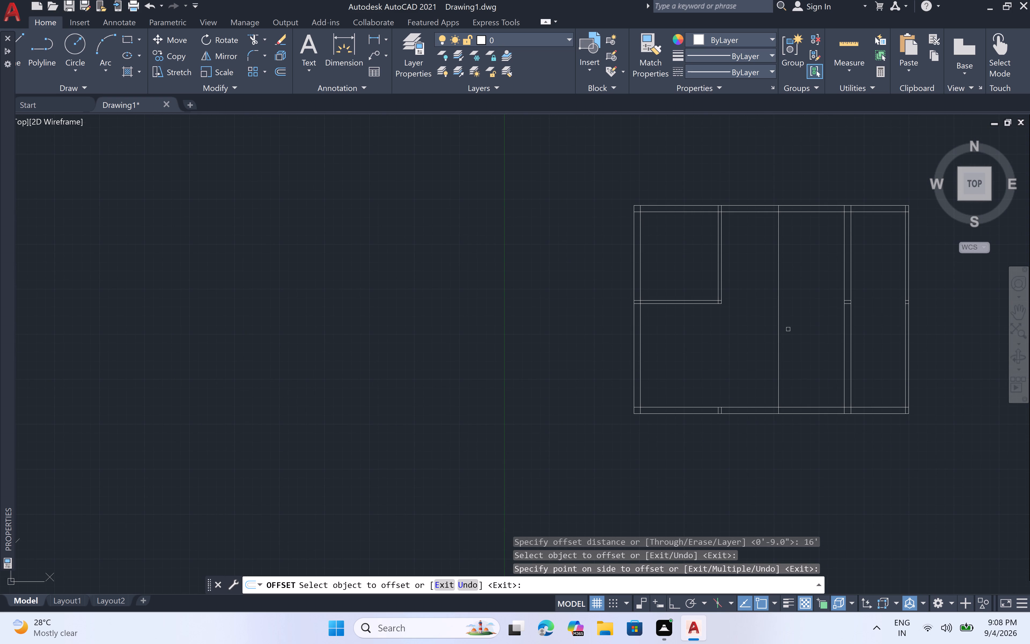
{"action": "key", "text": "space"}
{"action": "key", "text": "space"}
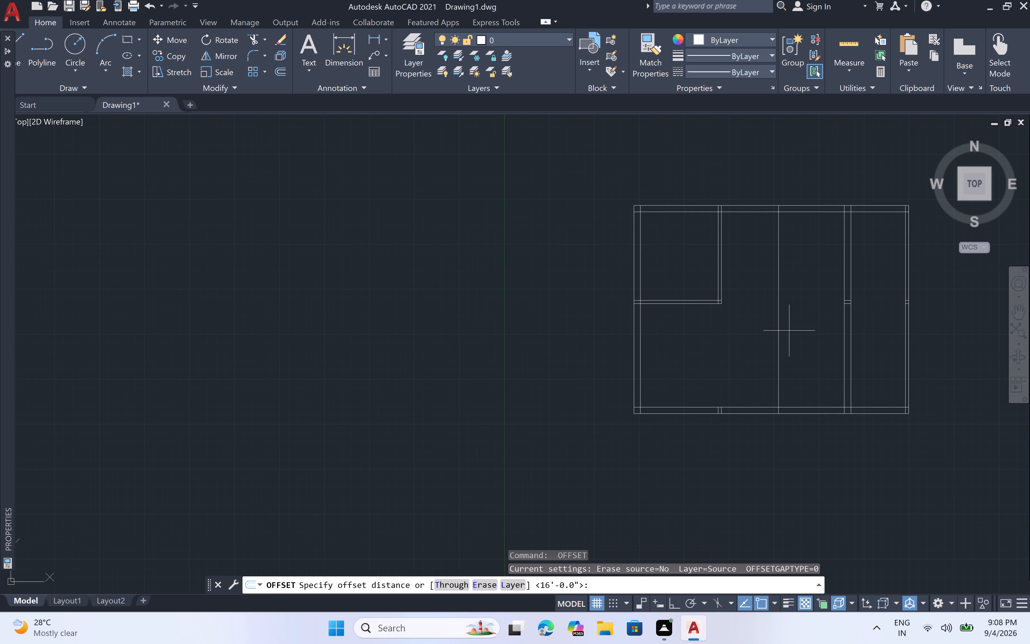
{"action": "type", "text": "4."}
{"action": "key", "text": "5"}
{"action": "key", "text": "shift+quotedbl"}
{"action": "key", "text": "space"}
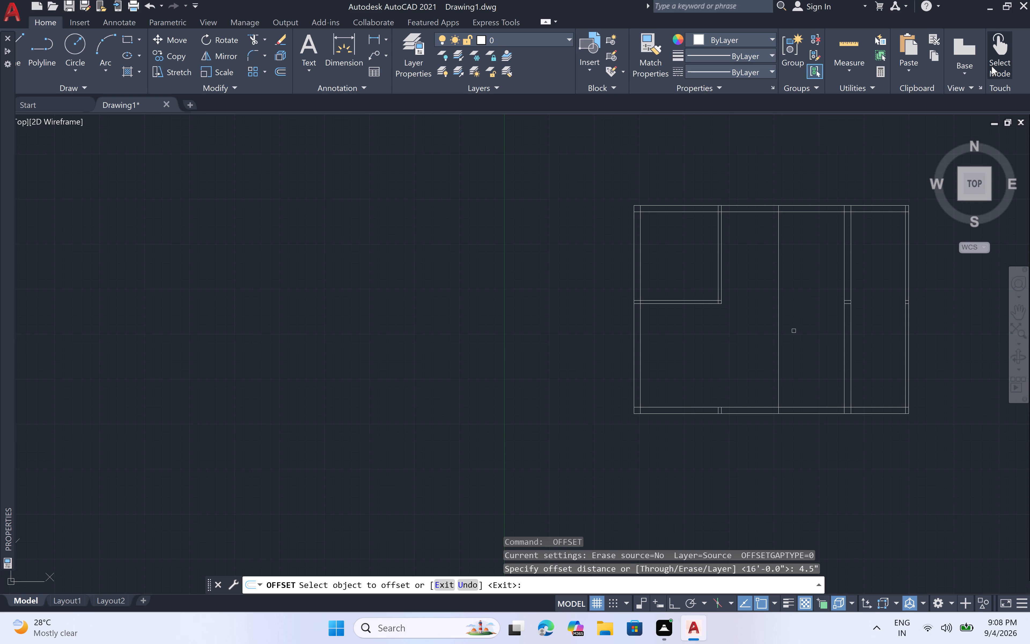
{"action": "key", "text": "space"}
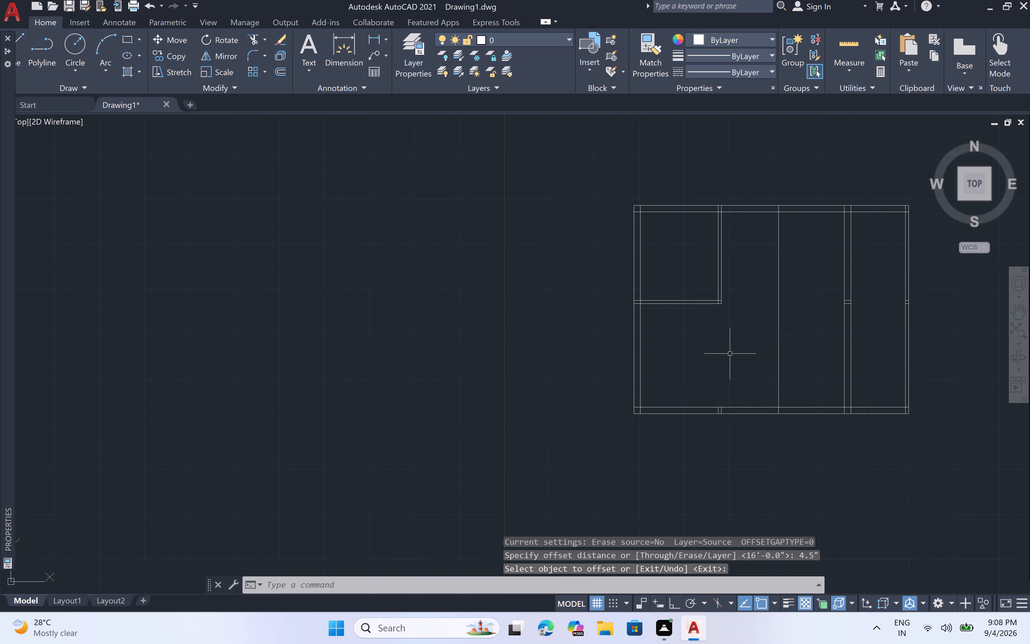
Offset the vertical line 16' from the left wall by 4.5" to the right to form a partition.
{"action": "type", "text": "off"}
{"action": "key", "text": "space"}
{"action": "key", "text": "4"}
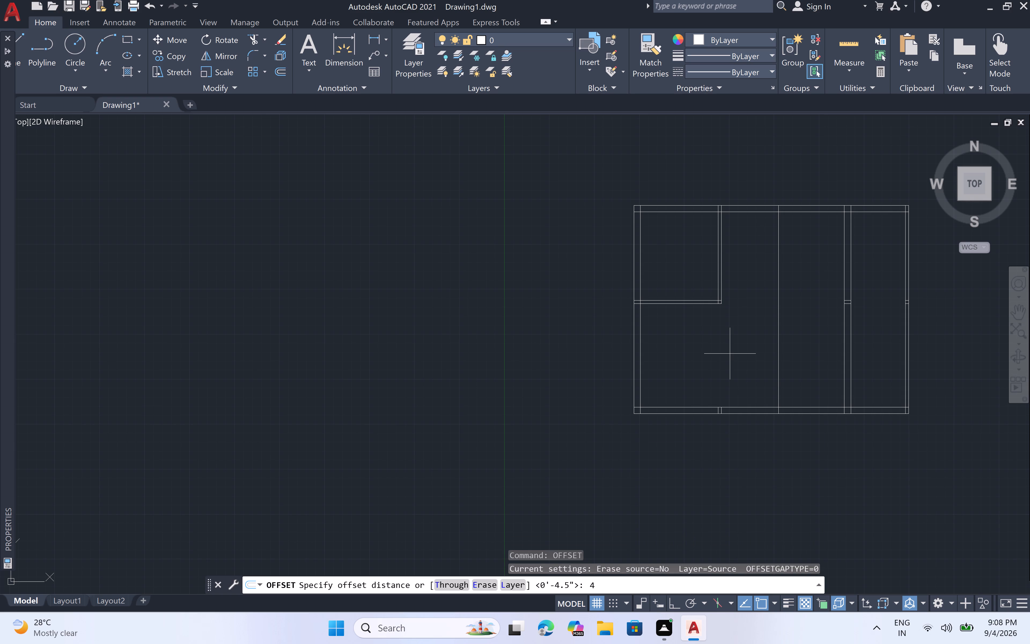
{"action": "key", "text": "period"}
{"action": "key", "text": "5"}
{"action": "type", "text": "\""}
{"action": "key", "text": "space"}
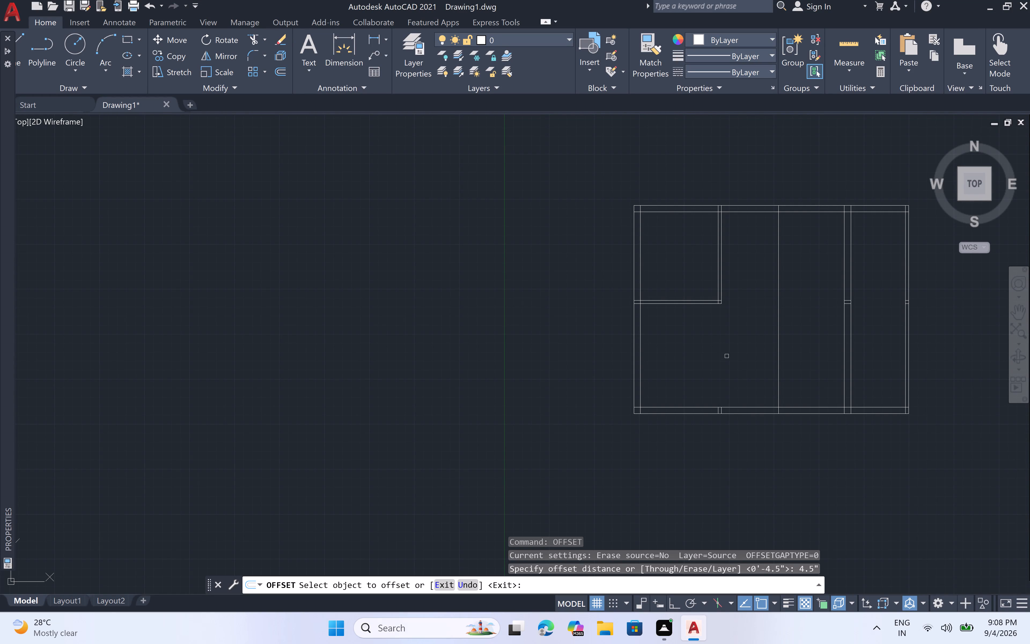
{"action": "left_click", "coordinate": [780, 372]}
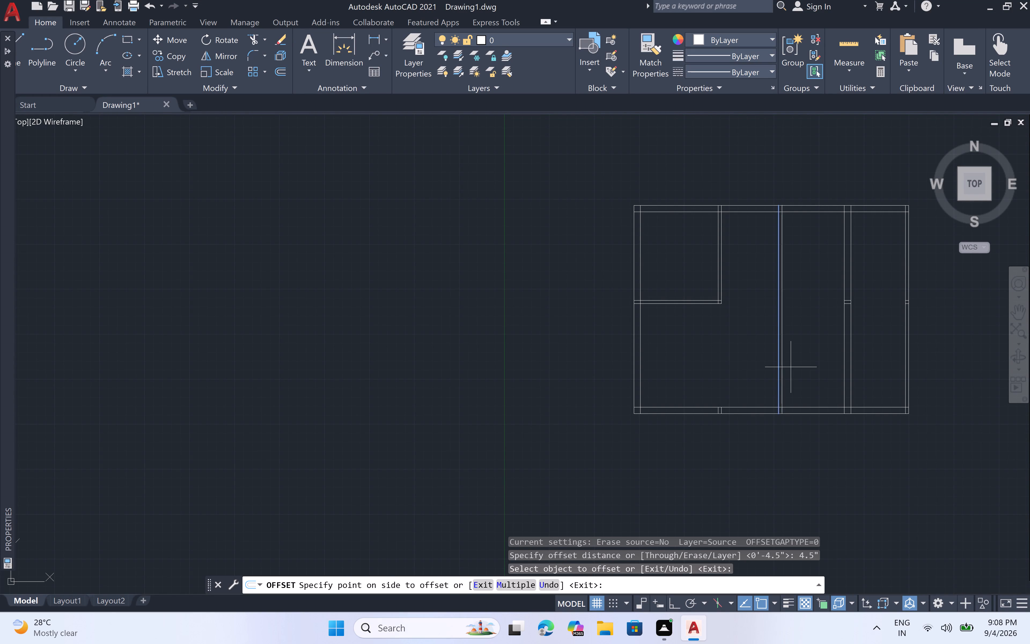
{"action": "left_click", "coordinate": [792, 367]}
{"action": "scroll", "coordinate": [790, 335], "scroll_direction": "down", "scroll_amount": 1}
{"action": "middle_click_drag", "start_coordinate": [772, 311], "coordinate": [769, 330]}
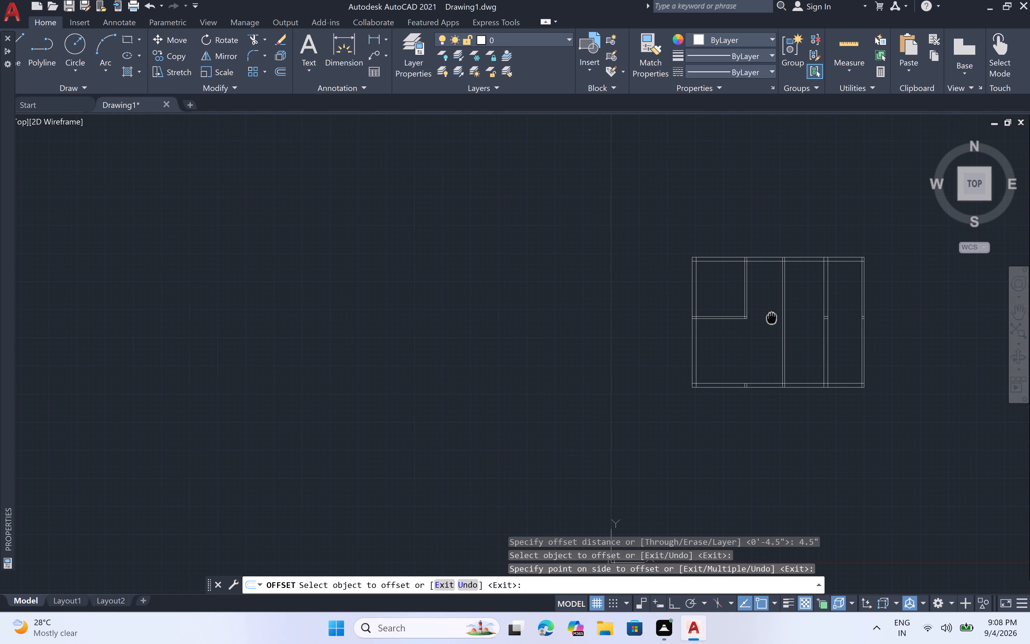
{"action": "middle_click_drag", "start_coordinate": [769, 330], "coordinate": [756, 395]}
{"action": "scroll", "coordinate": [757, 385], "scroll_direction": "up", "scroll_amount": 3}
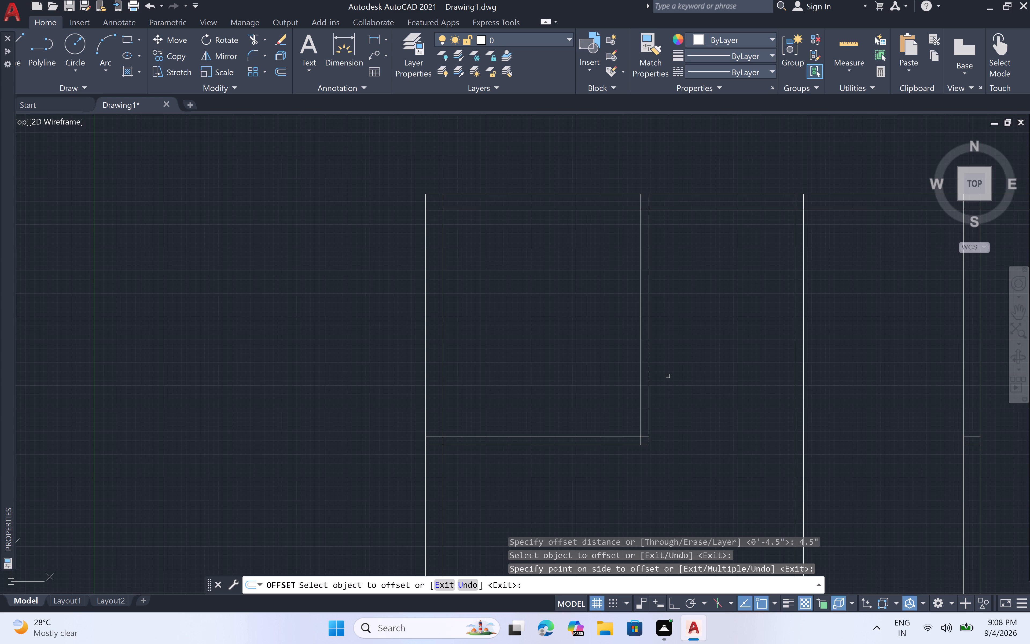
{"action": "key", "text": "Escape"}
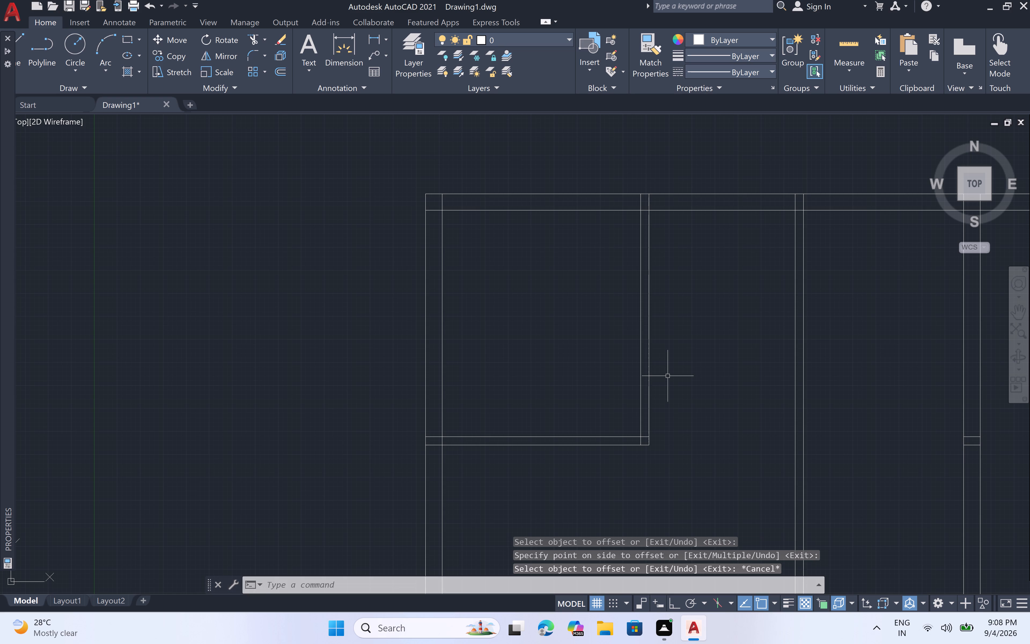
Extend both lines of the horizontal partition below the upper-left room to the outer line of the 4.5" partition on their right.
{"action": "type", "text": "ex"}
{"action": "key", "text": "space"}
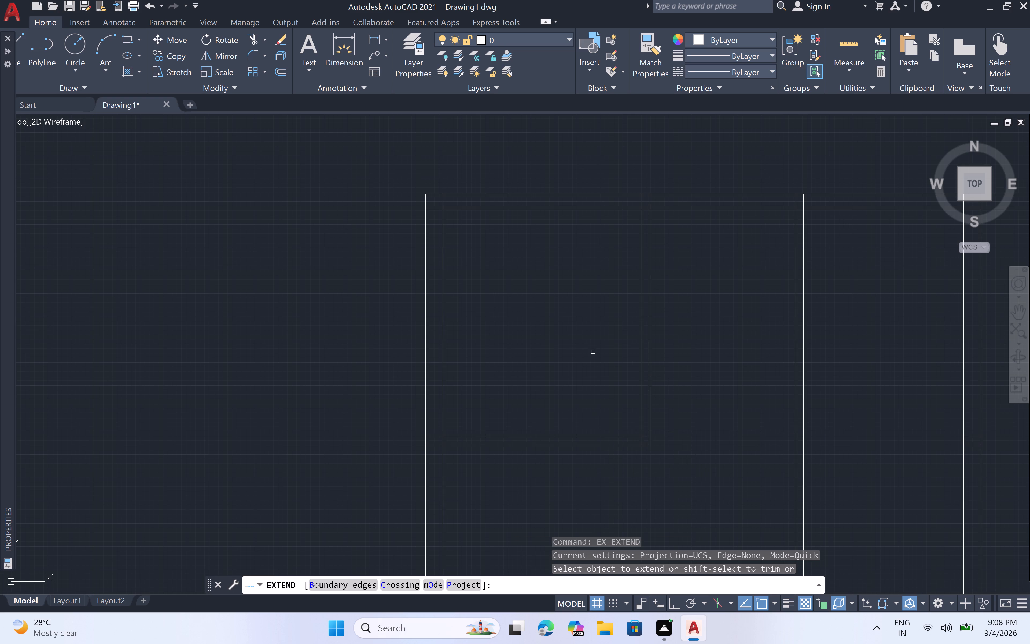
{"action": "left_click", "coordinate": [620, 436]}
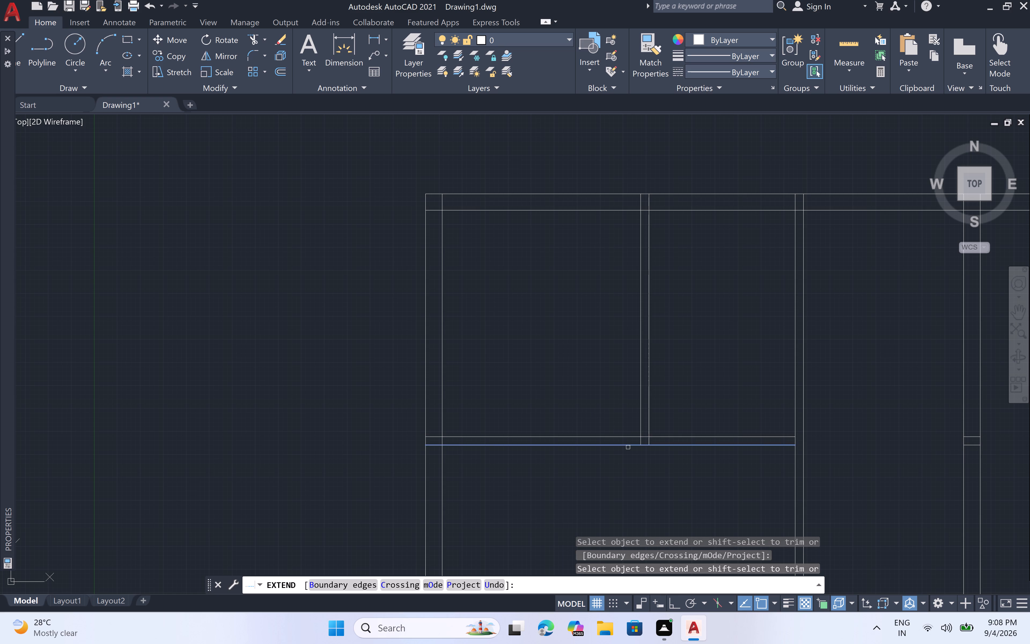
{"action": "left_click", "coordinate": [630, 446]}
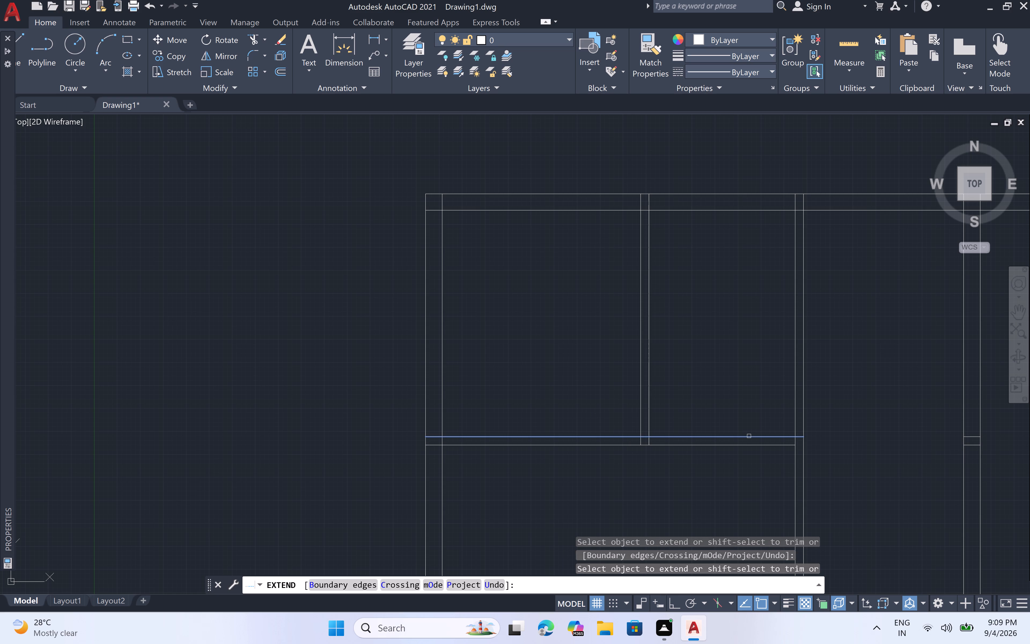
{"action": "left_click", "coordinate": [749, 436]}
{"action": "left_click", "coordinate": [747, 447]}
{"action": "scroll", "coordinate": [632, 422], "scroll_direction": "down", "scroll_amount": 1}
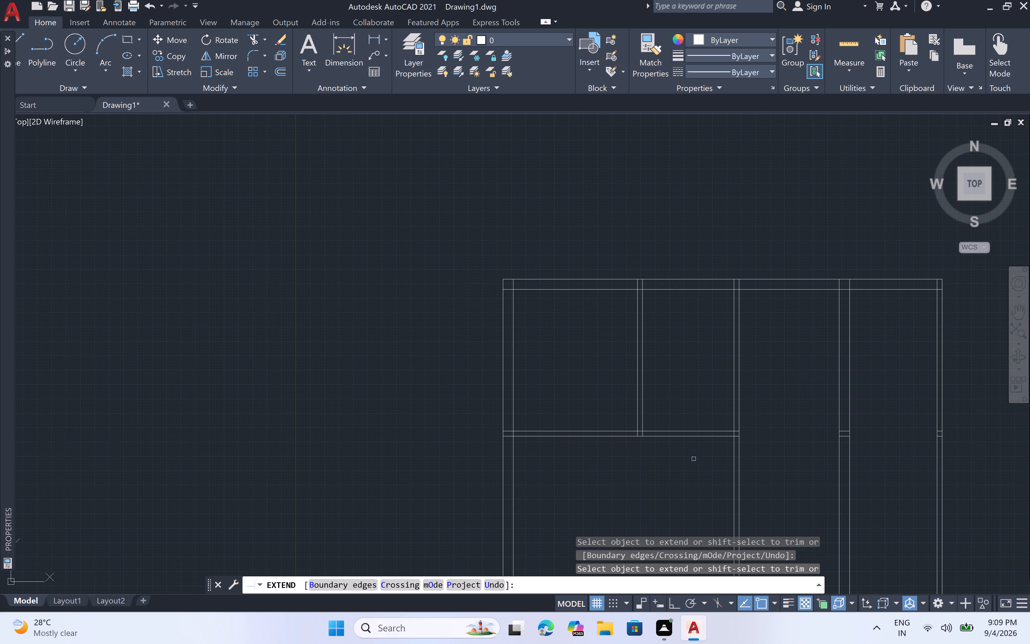
{"action": "key", "text": "Escape"}
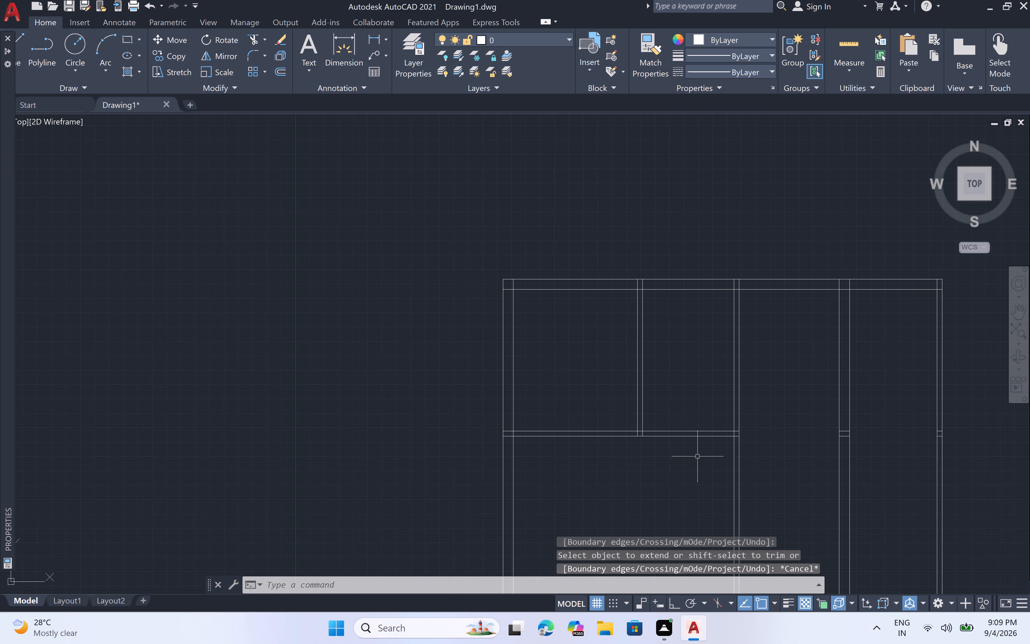
Trim both lines of the vertical partition 16' from the left wall between the top wall and the horizontal partition.
{"action": "scroll", "coordinate": [698, 458], "scroll_direction": "down", "scroll_amount": 1}
{"action": "middle_click_drag", "start_coordinate": [704, 461], "coordinate": [686, 454]}
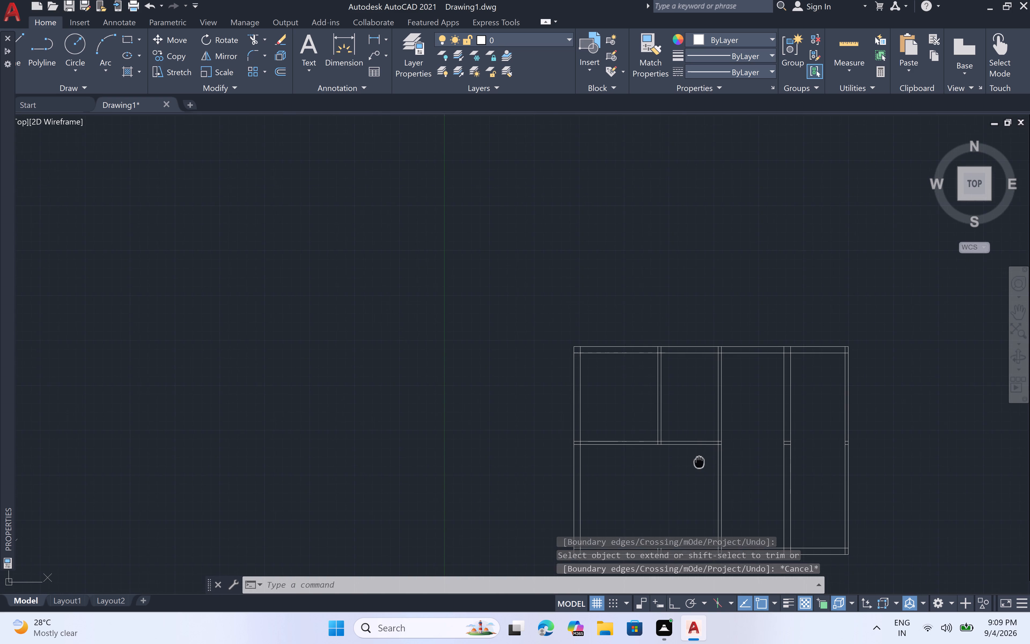
{"action": "middle_click_drag", "start_coordinate": [686, 454], "coordinate": [600, 271]}
{"action": "middle_click_drag", "start_coordinate": [600, 272], "coordinate": [584, 328]}
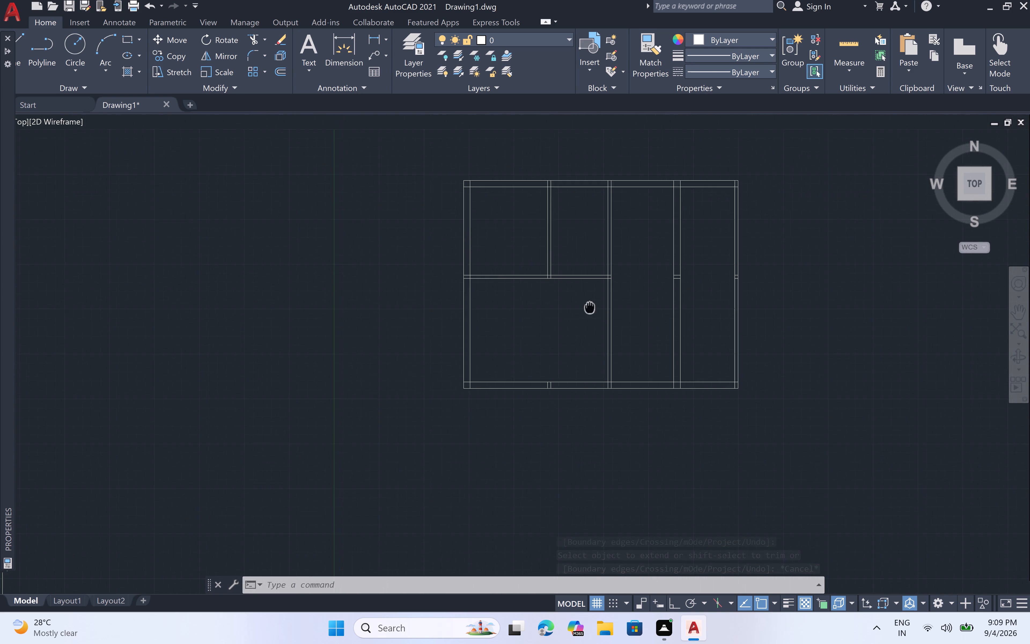
{"action": "middle_click_drag", "start_coordinate": [584, 328], "coordinate": [584, 338]}
{"action": "type", "text": "tr"}
{"action": "key", "text": "space"}
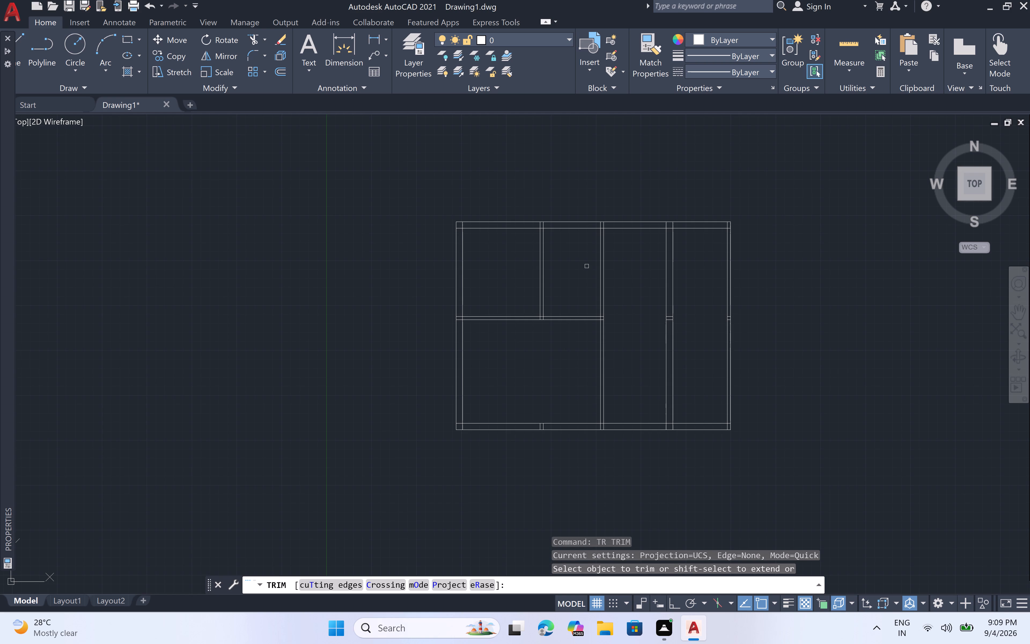
{"action": "left_click", "coordinate": [597, 282]}
{"action": "left_click", "coordinate": [620, 282]}
{"action": "scroll", "coordinate": [623, 278], "scroll_direction": "down", "scroll_amount": 1}
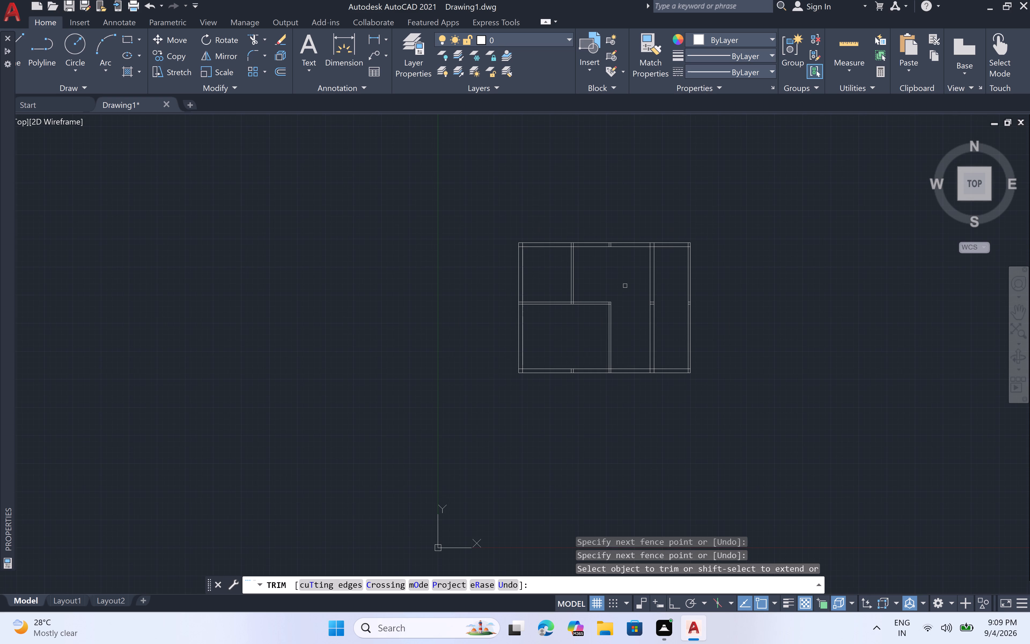
{"action": "key", "text": "Escape"}
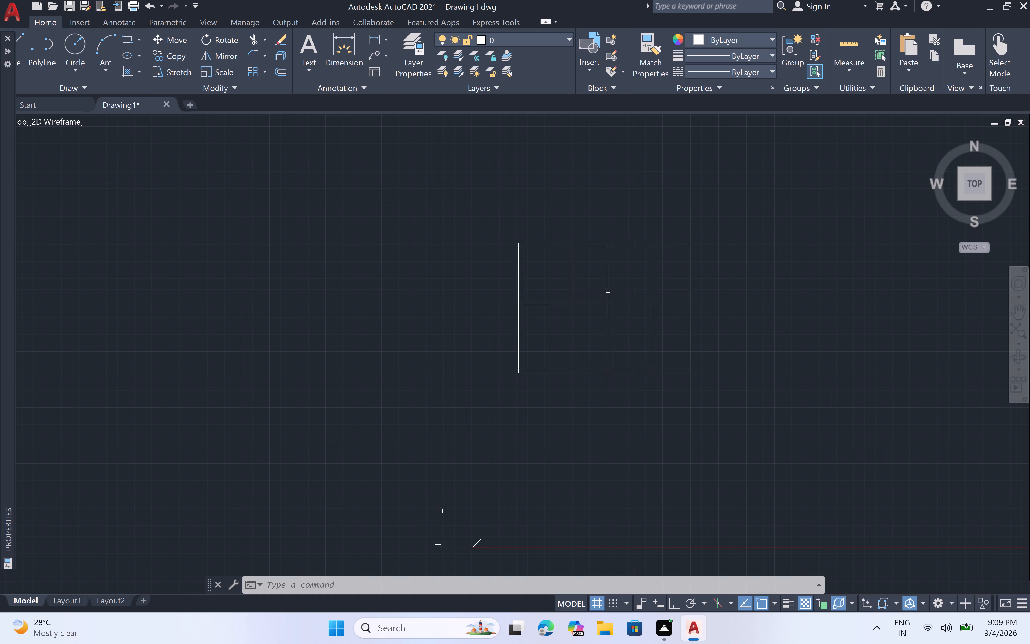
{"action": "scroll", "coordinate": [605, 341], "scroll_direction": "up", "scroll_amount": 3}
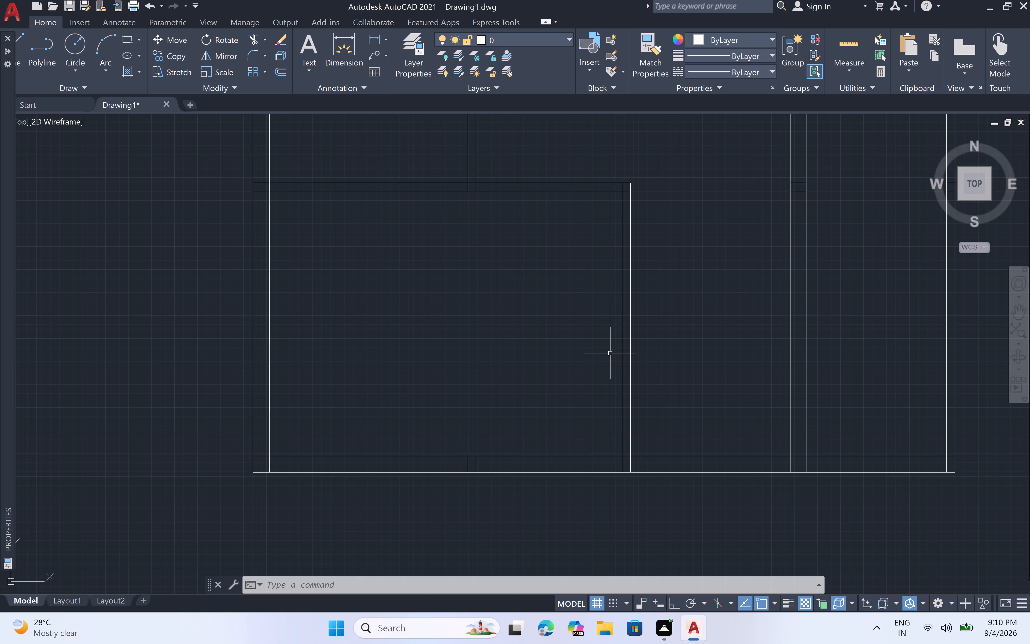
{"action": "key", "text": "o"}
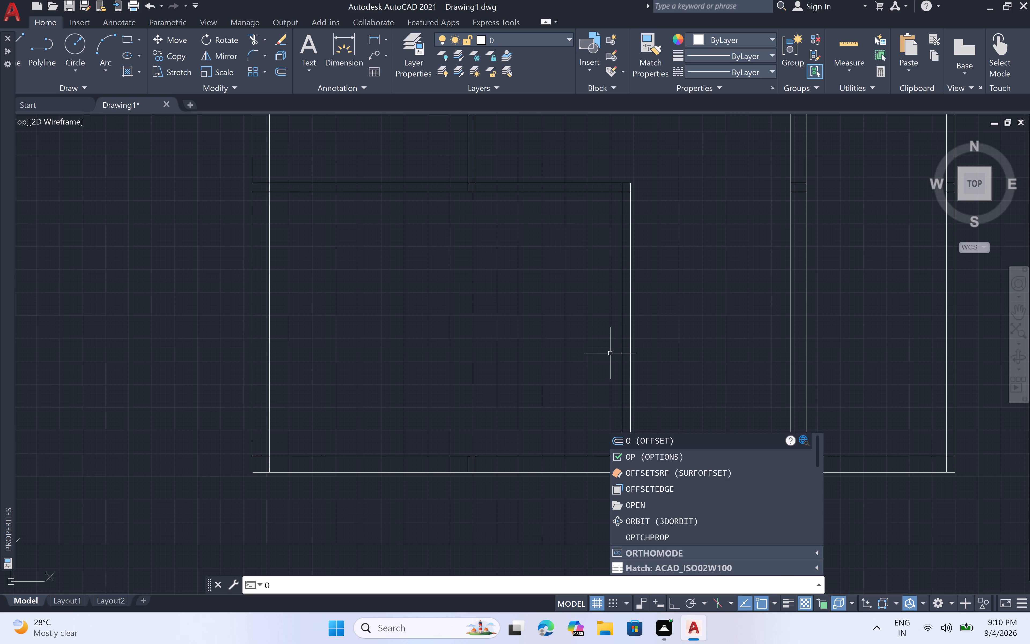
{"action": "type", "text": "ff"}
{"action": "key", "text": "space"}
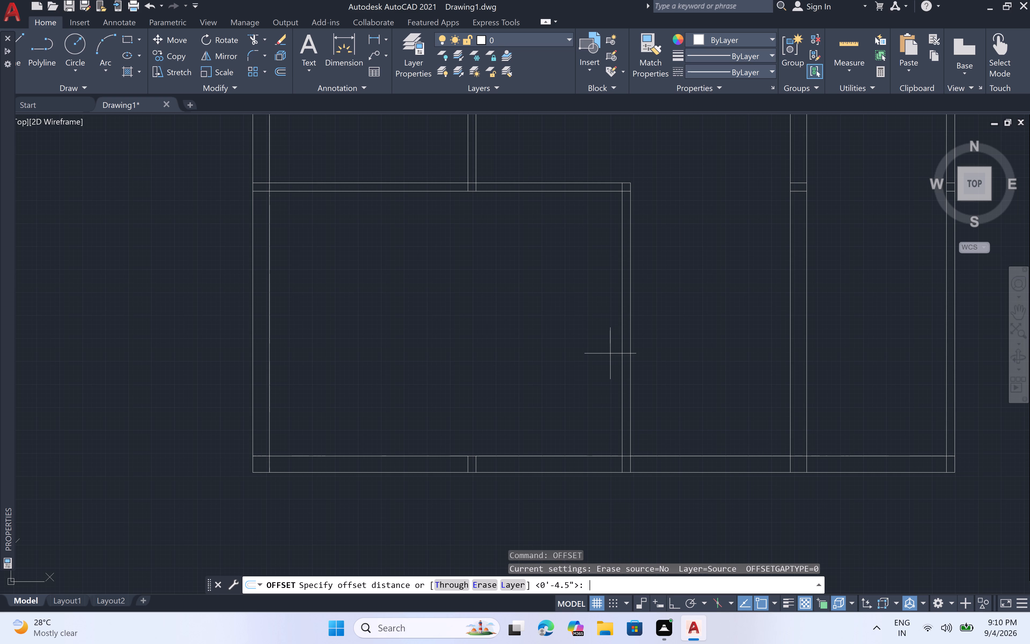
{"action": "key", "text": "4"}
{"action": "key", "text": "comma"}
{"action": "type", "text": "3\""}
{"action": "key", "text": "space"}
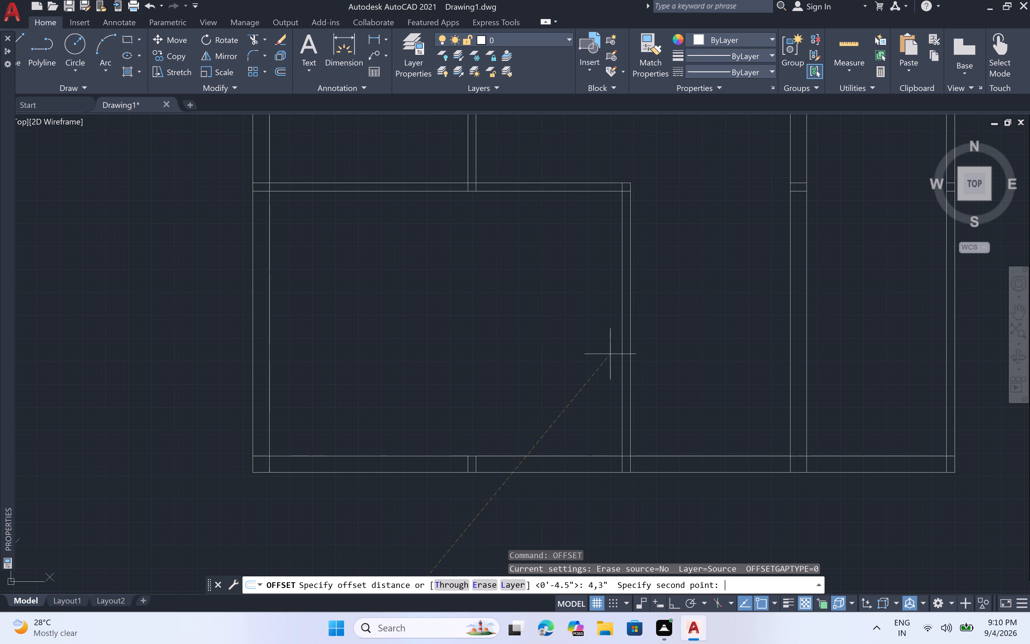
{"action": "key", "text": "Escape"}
Offset the left line of the vertical partition 16' from the left wall by 4'3" to the left, into the lower-left room.
{"action": "type", "text": "off"}
{"action": "key", "text": "space"}
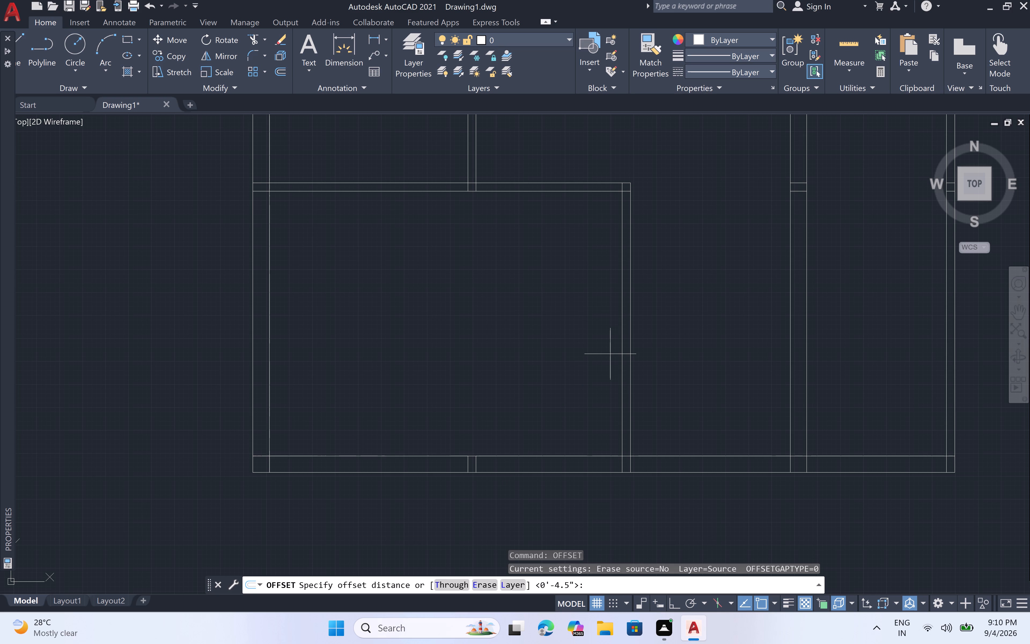
{"action": "type", "text": "4'"}
{"action": "type", "text": "3\""}
{"action": "key", "text": "space"}
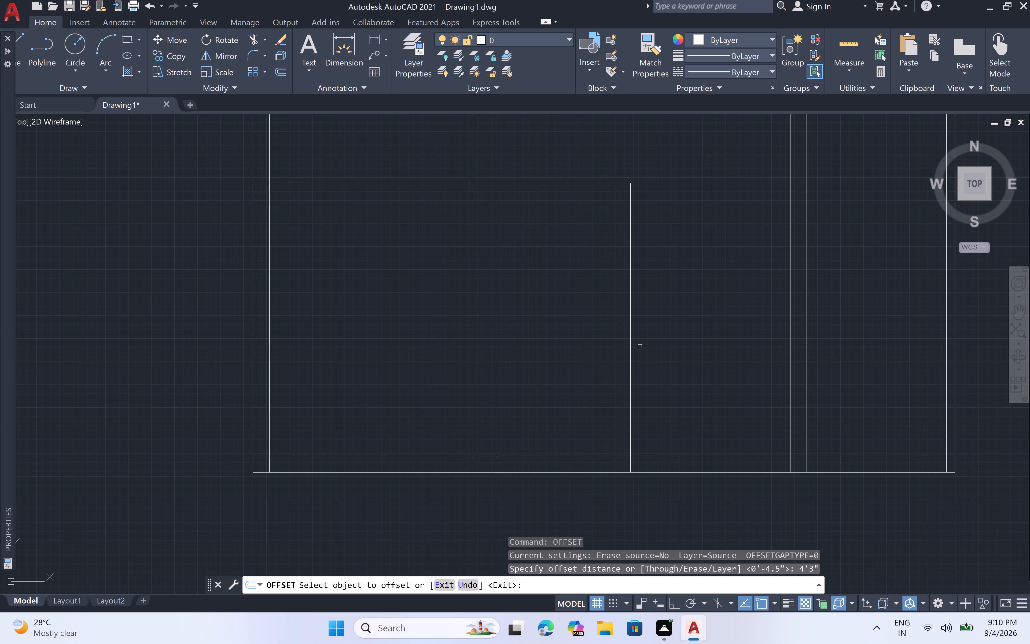
{"action": "left_click", "coordinate": [623, 352]}
{"action": "left_click", "coordinate": [537, 357]}
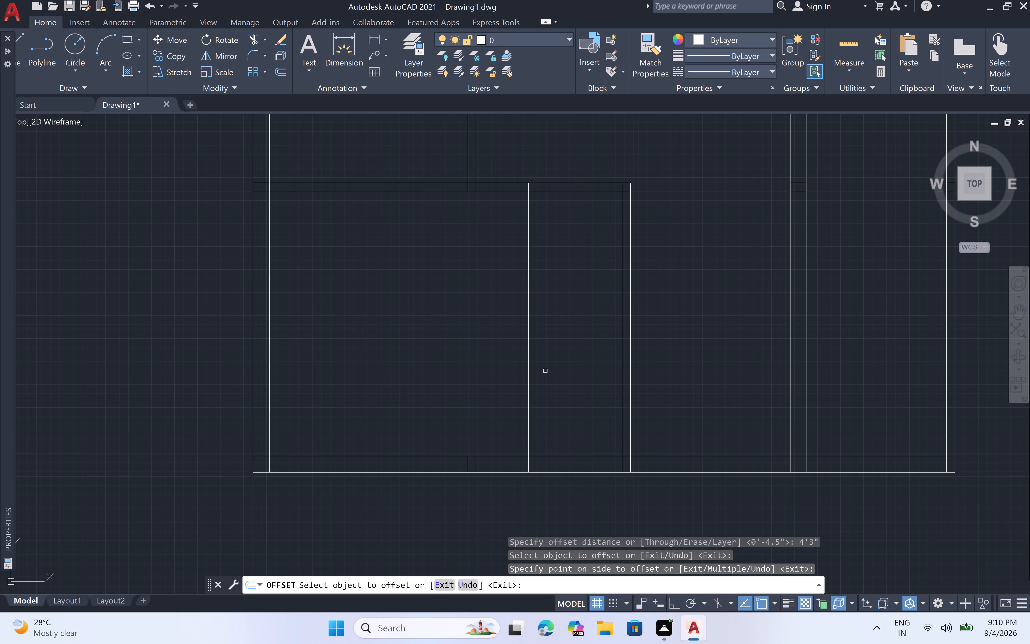
{"action": "key", "text": "space"}
Offset the bottom wall's inner horizontal line 7' upward.
{"action": "key", "text": "space"}
{"action": "key", "text": "7"}
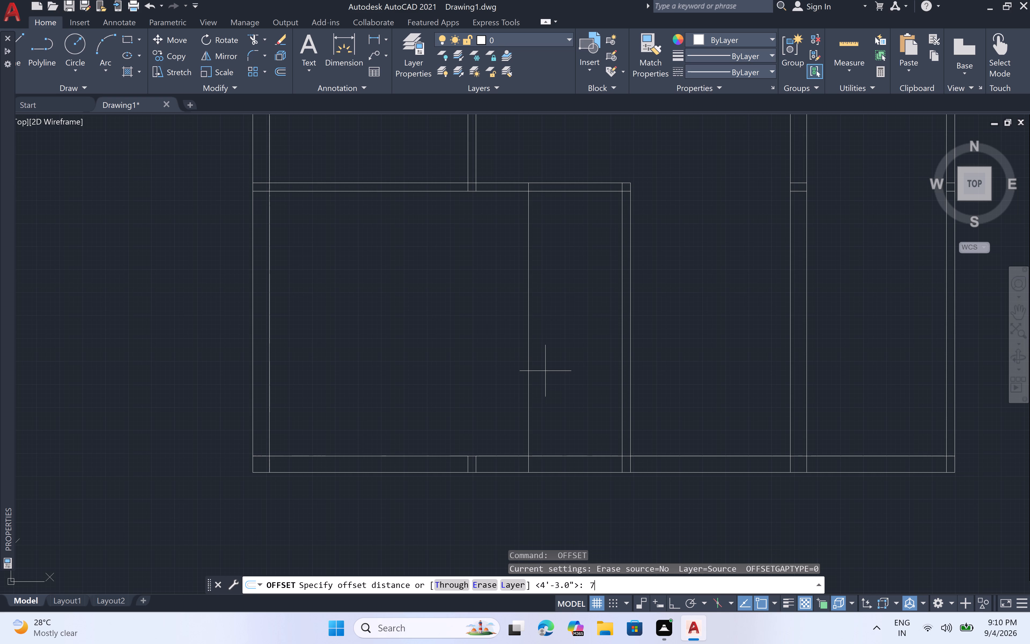
{"action": "type", "text": "'"}
{"action": "key", "text": "space"}
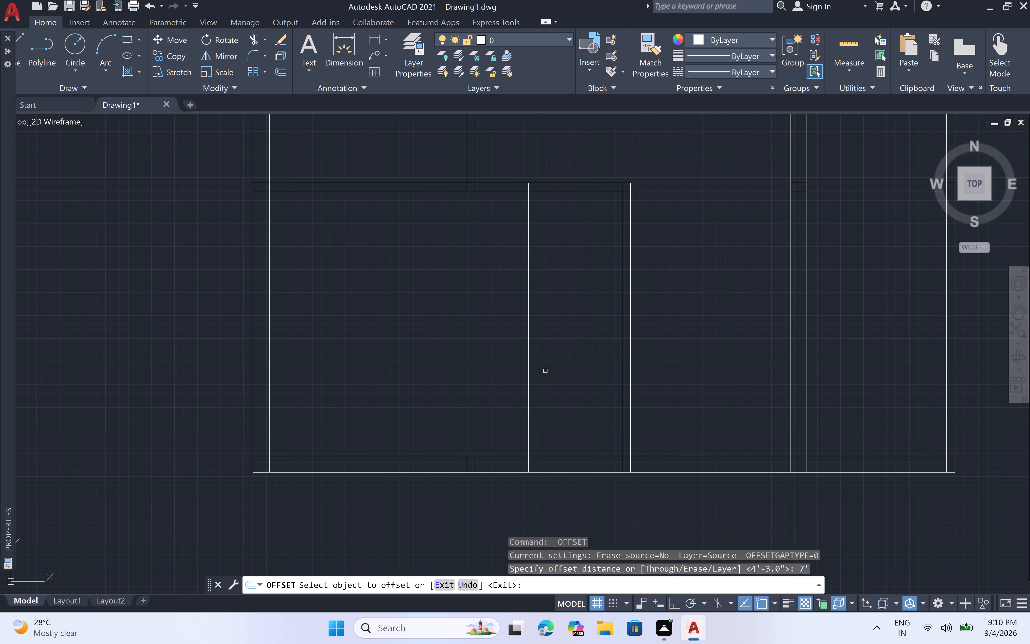
{"action": "left_click", "coordinate": [564, 454]}
{"action": "left_click", "coordinate": [565, 368]}
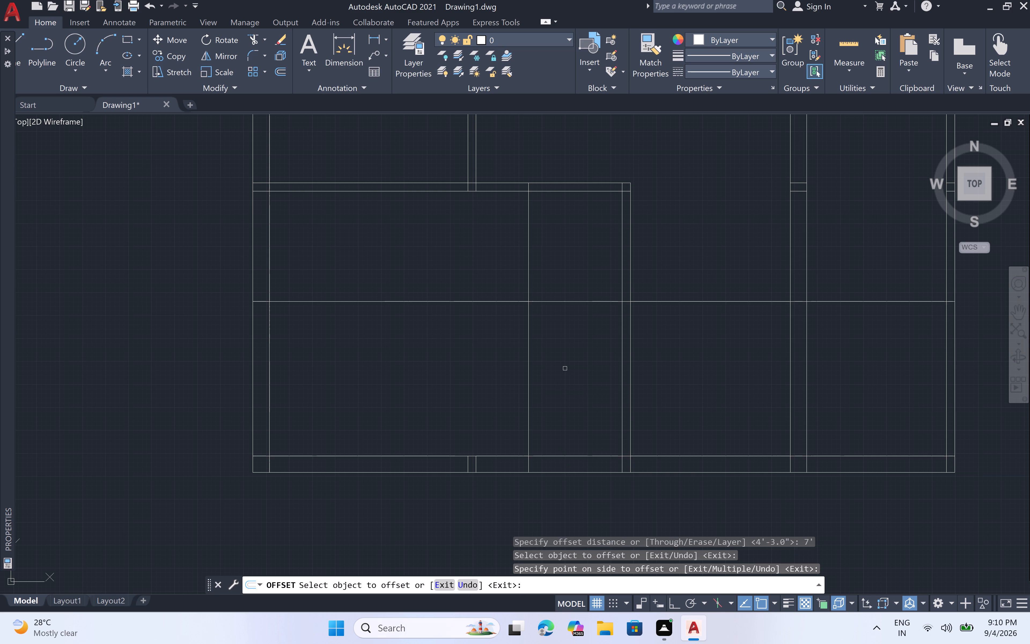
{"action": "key", "text": "Escape"}
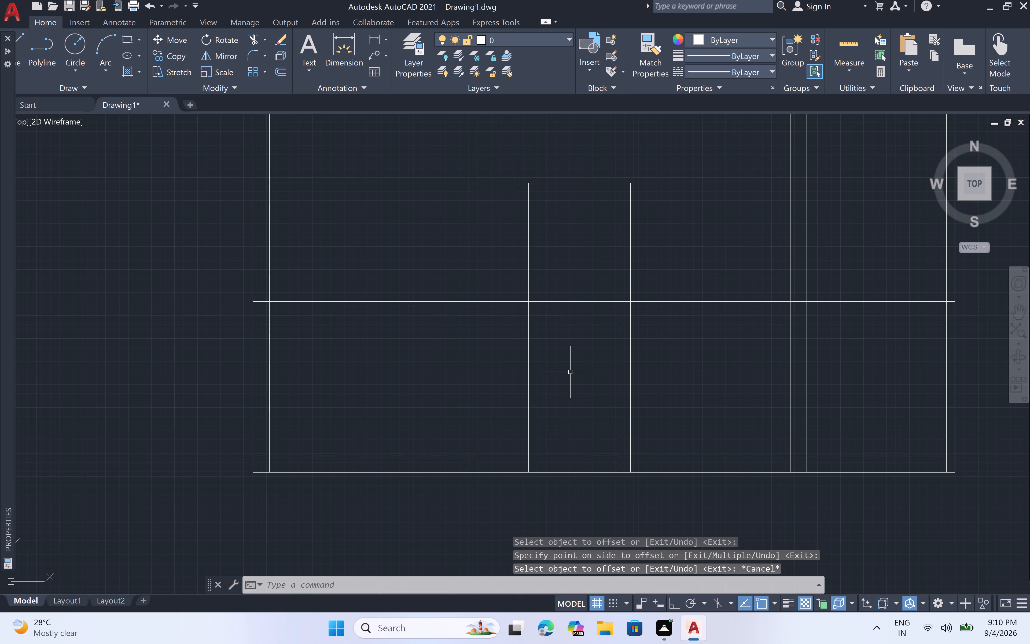
Offset the new vertical line 4.5" to the left and the new horizontal line 4.5" upward to form partitions.
{"action": "key", "text": "o"}
{"action": "type", "text": "ff"}
{"action": "key", "text": "space"}
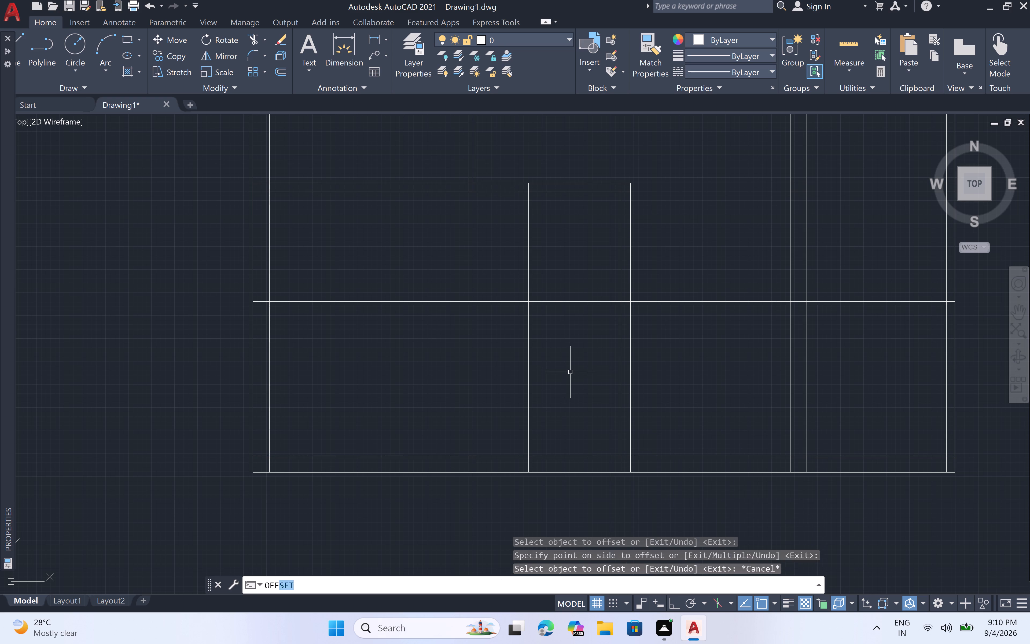
{"action": "type", "text": "4.5"}
{"action": "type", "text": "\""}
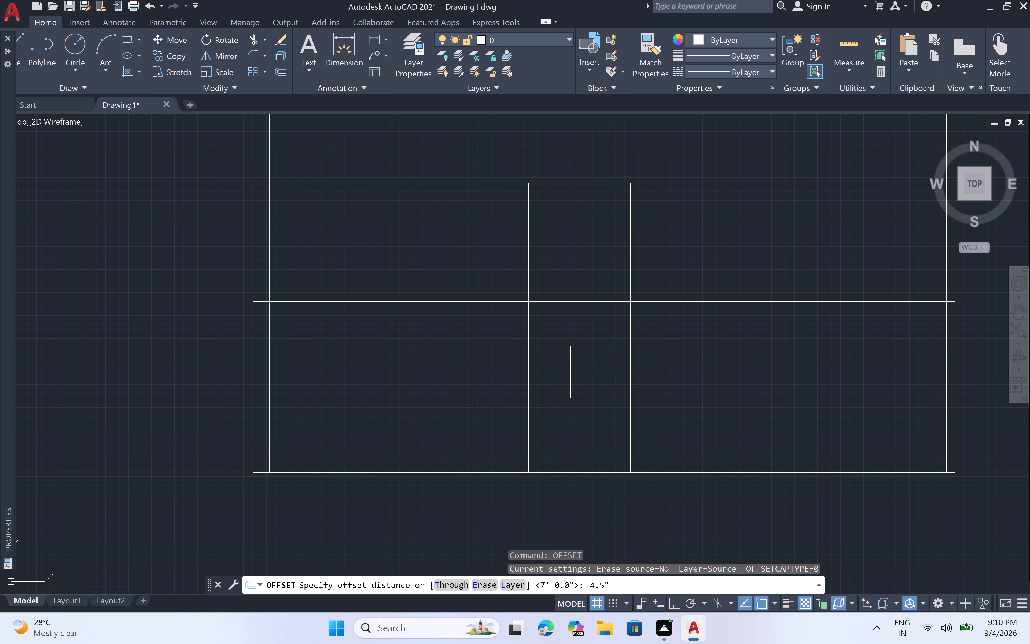
{"action": "key", "text": "space"}
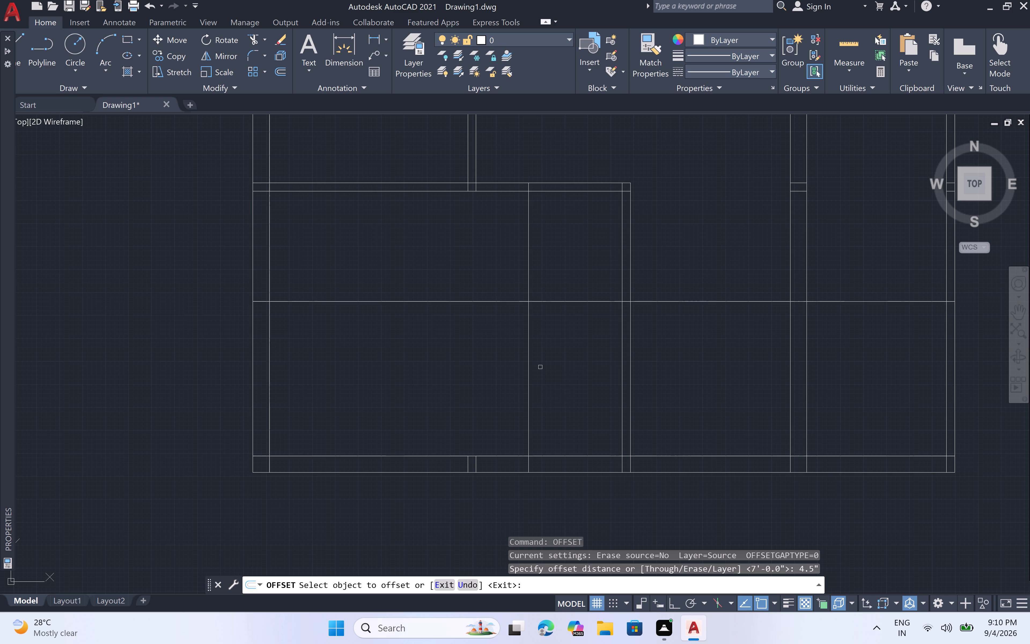
{"action": "left_click", "coordinate": [529, 378]}
{"action": "left_click_drag", "start_coordinate": [423, 395], "coordinate": [425, 393]}
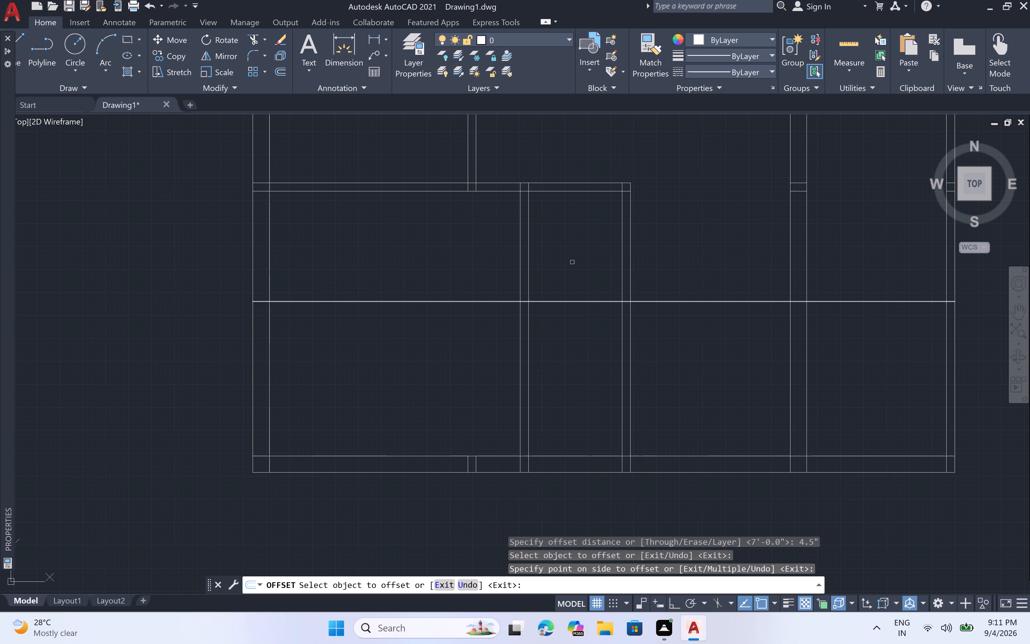
{"action": "left_click", "coordinate": [579, 302]}
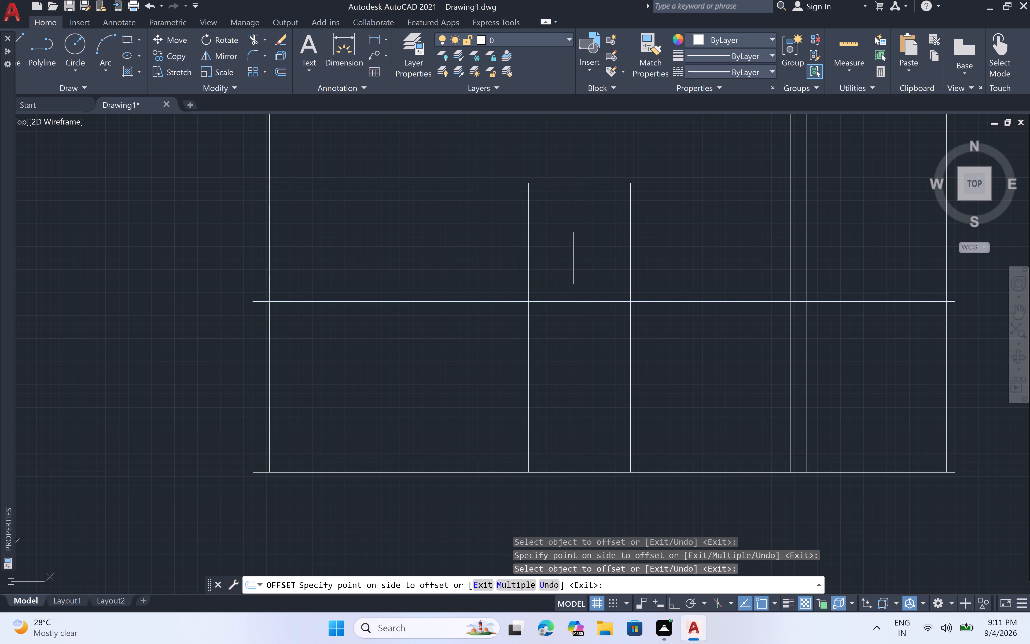
{"action": "left_click", "coordinate": [573, 258]}
{"action": "key", "text": "Escape"}
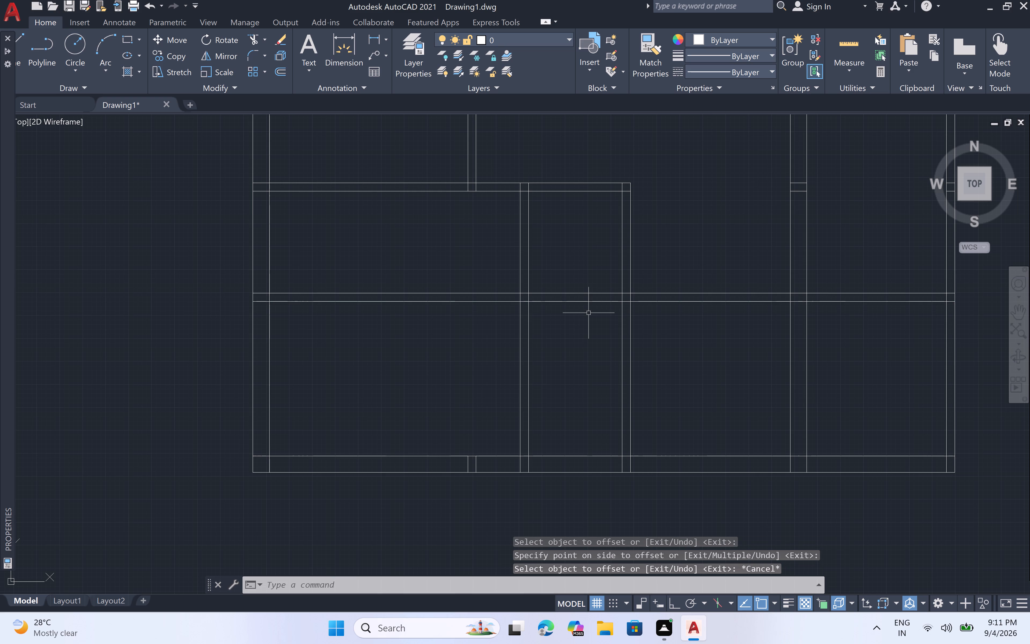
Trim the new vertical partition above the new horizontal partition, and the horizontal partition's lines between the left wall and the vertical partition.
{"action": "key", "text": "t"}
{"action": "key", "text": "r"}
{"action": "key", "text": "space"}
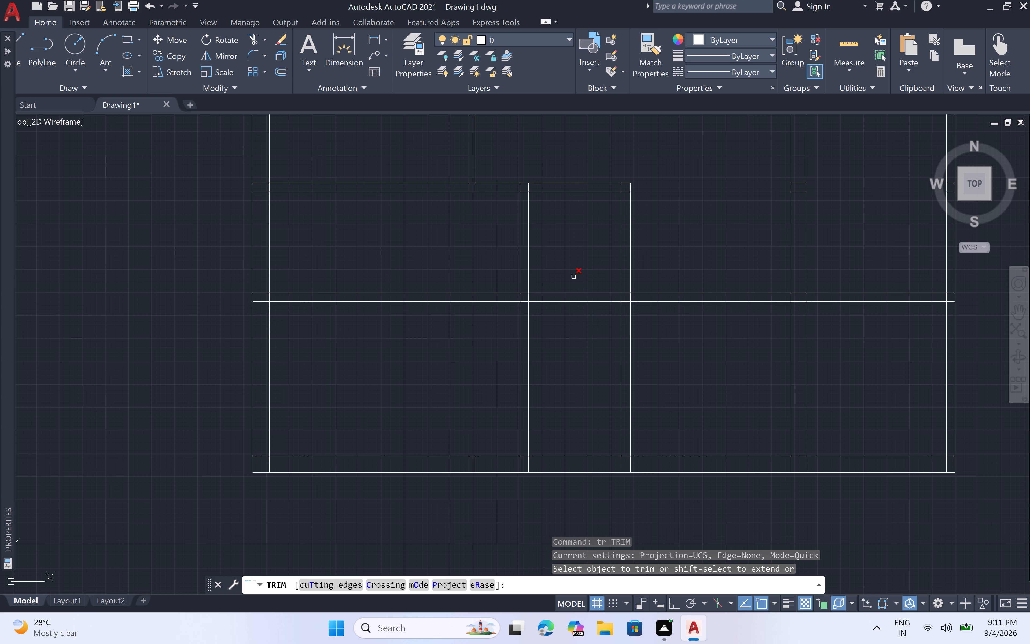
{"action": "left_click", "coordinate": [554, 264]}
{"action": "left_click", "coordinate": [469, 269]}
{"action": "left_click", "coordinate": [428, 284]}
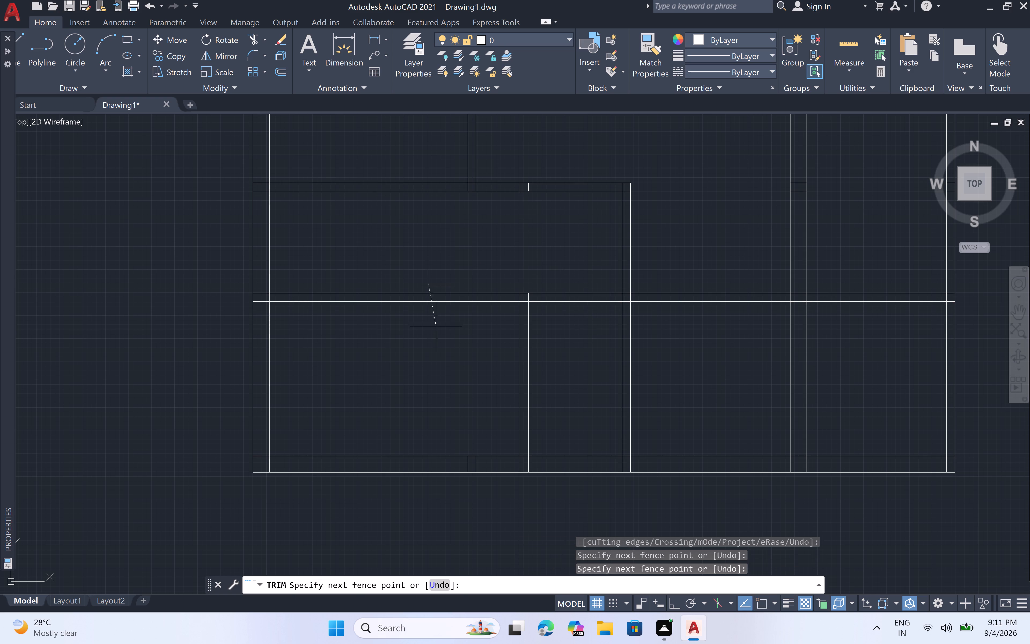
{"action": "left_click", "coordinate": [436, 345]}
Trim the new horizontal partition's lines in both open areas between the small room and the right outer wall.
{"action": "scroll", "coordinate": [458, 309], "scroll_direction": "down", "scroll_amount": 3}
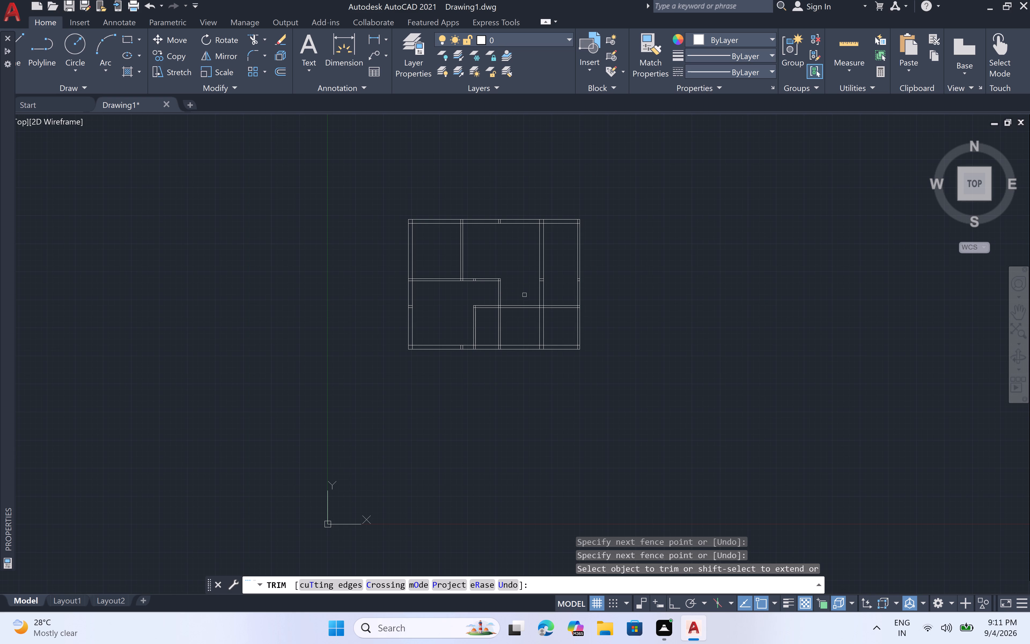
{"action": "left_click", "coordinate": [524, 295]}
{"action": "left_click", "coordinate": [525, 327]}
{"action": "left_click", "coordinate": [556, 291]}
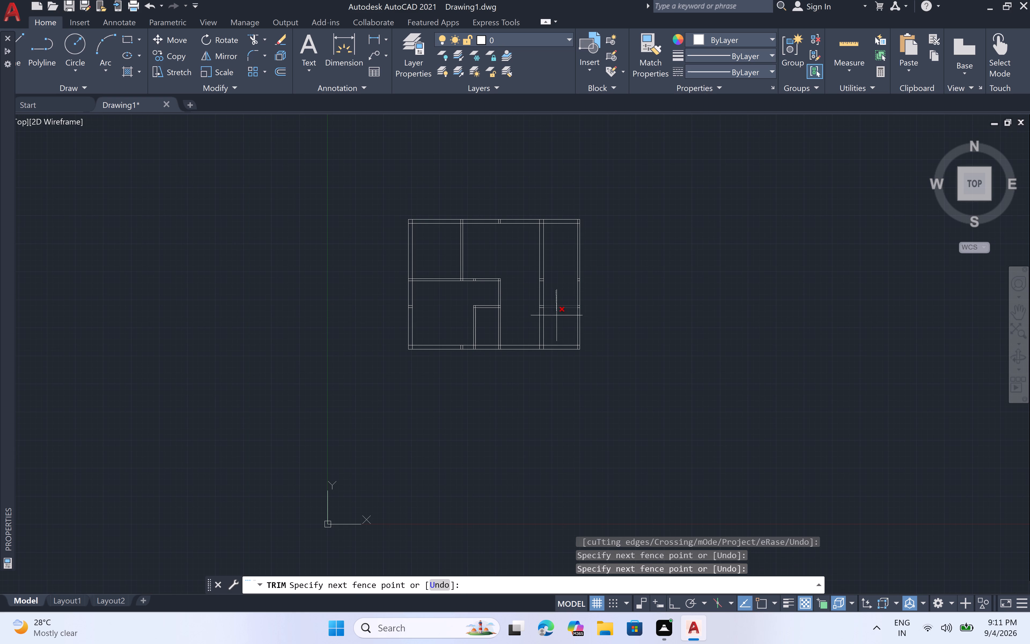
{"action": "left_click", "coordinate": [557, 317]}
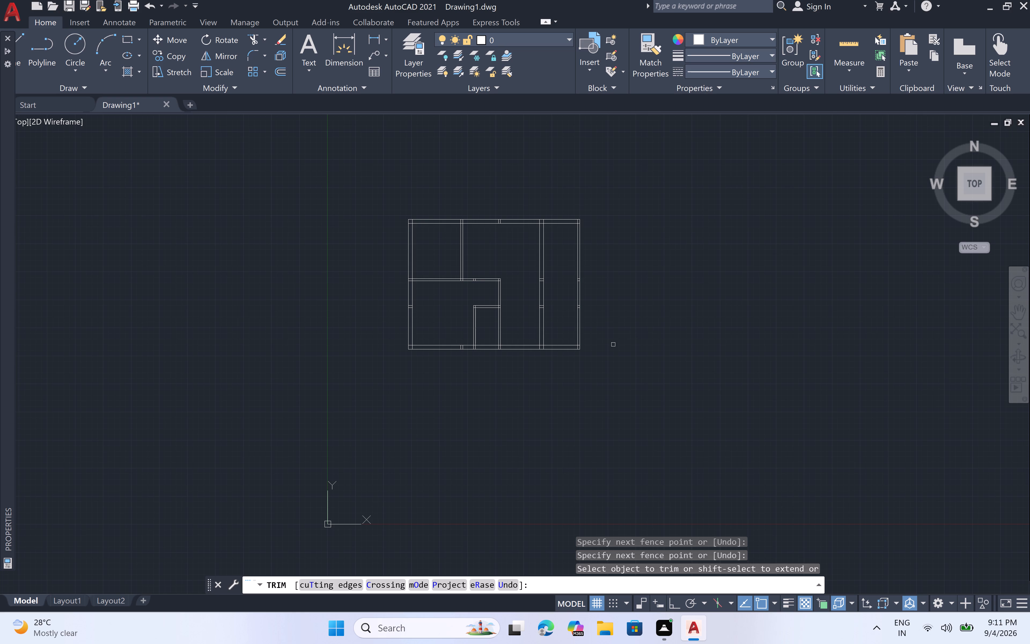
{"action": "scroll", "coordinate": [520, 332], "scroll_direction": "up", "scroll_amount": 4}
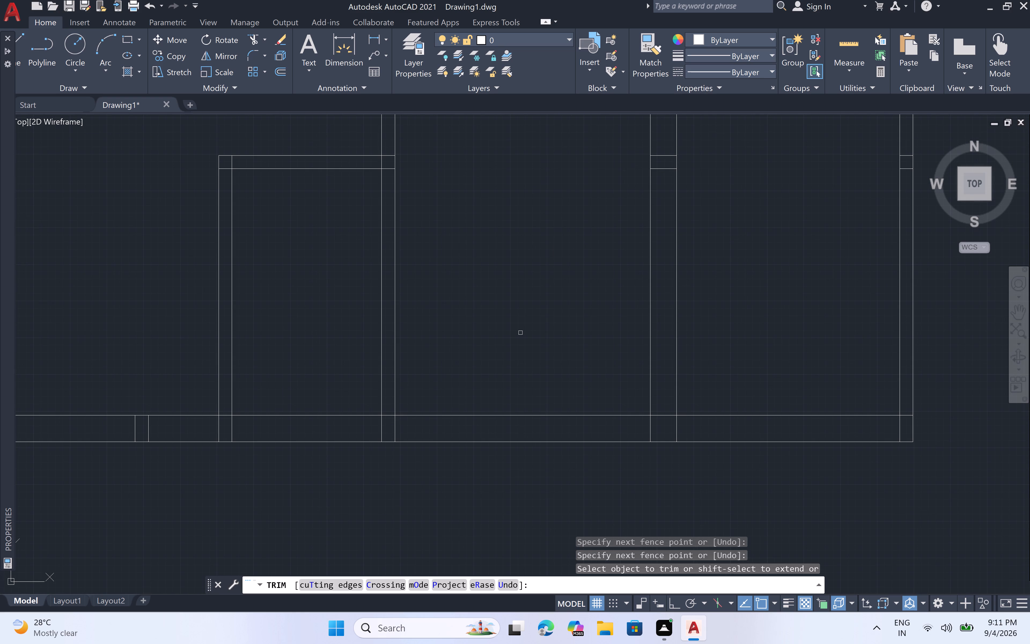
{"action": "key", "text": "Escape"}
Offset the bottom wall's inner horizontal line 4' upward.
{"action": "type", "text": "off"}
{"action": "key", "text": "space"}
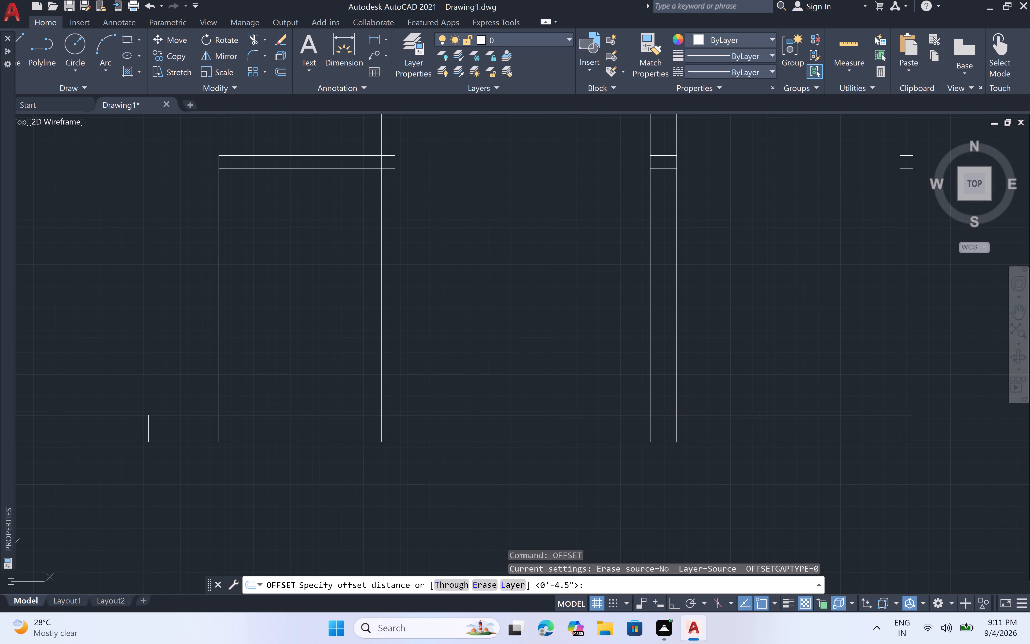
{"action": "key", "text": "4"}
{"action": "type", "text": "'"}
{"action": "key", "text": "space"}
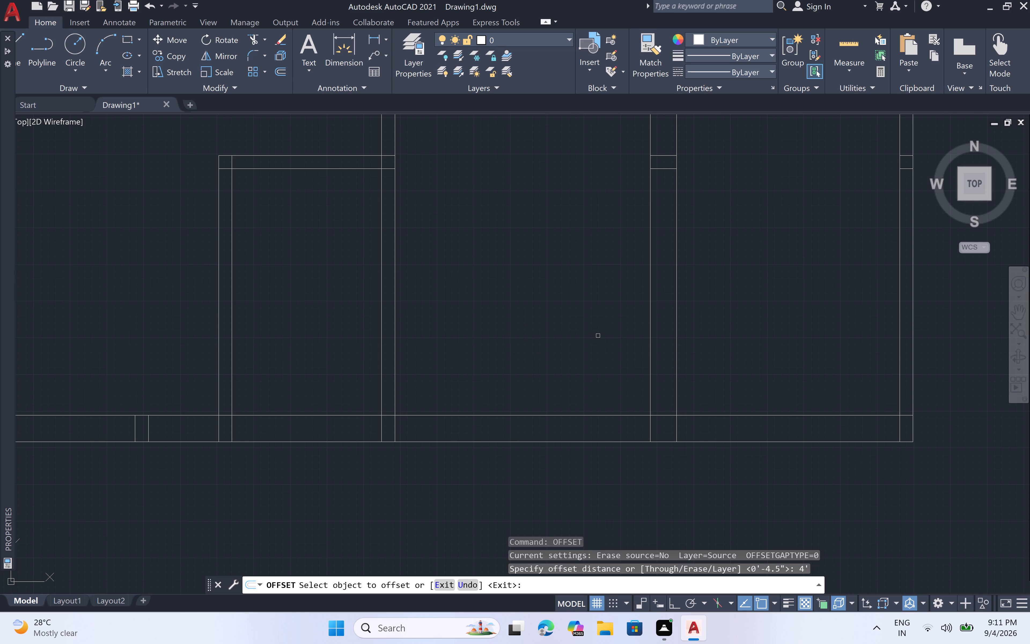
{"action": "left_click", "coordinate": [594, 416]}
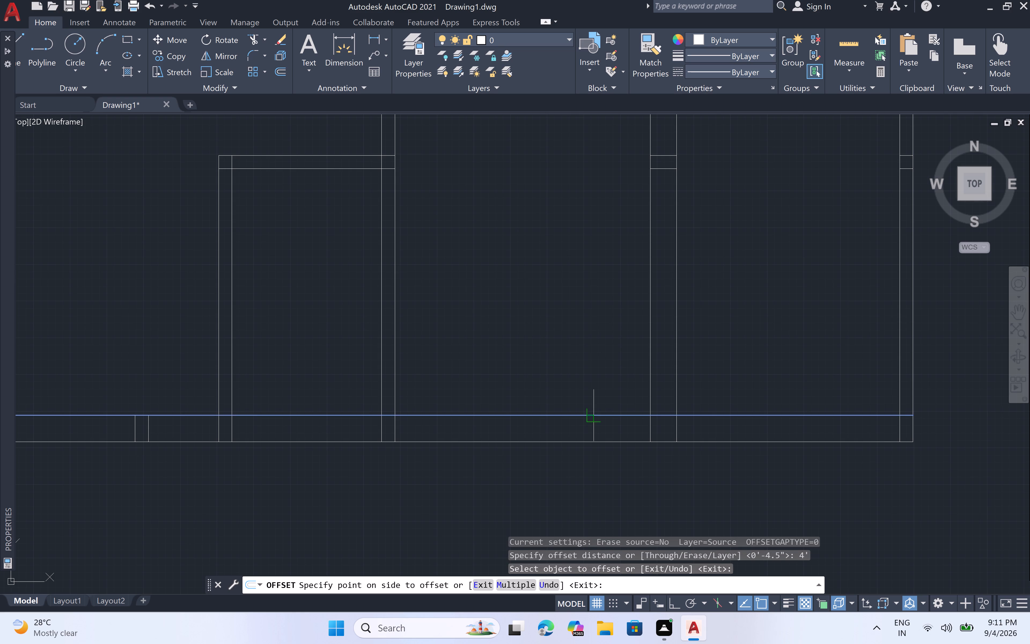
{"action": "left_click", "coordinate": [564, 226]}
{"action": "key", "text": "space"}
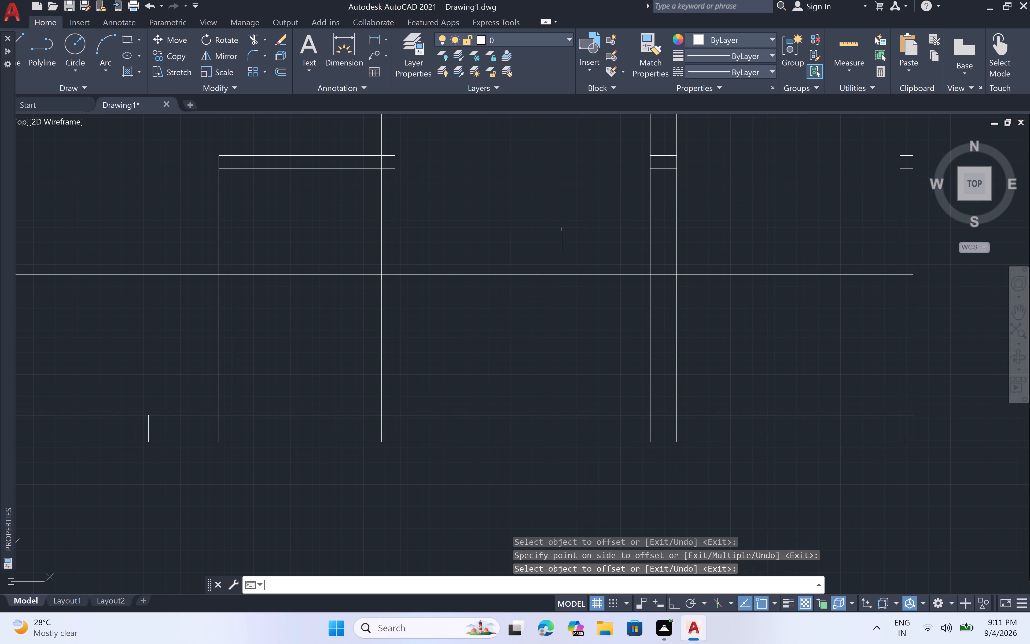
Offset the horizontal line 4' above the bottom wall by 4.5" upward to form a partition.
{"action": "key", "text": "space"}
{"action": "type", "text": "4"}
{"action": "type", "text": ".5"}
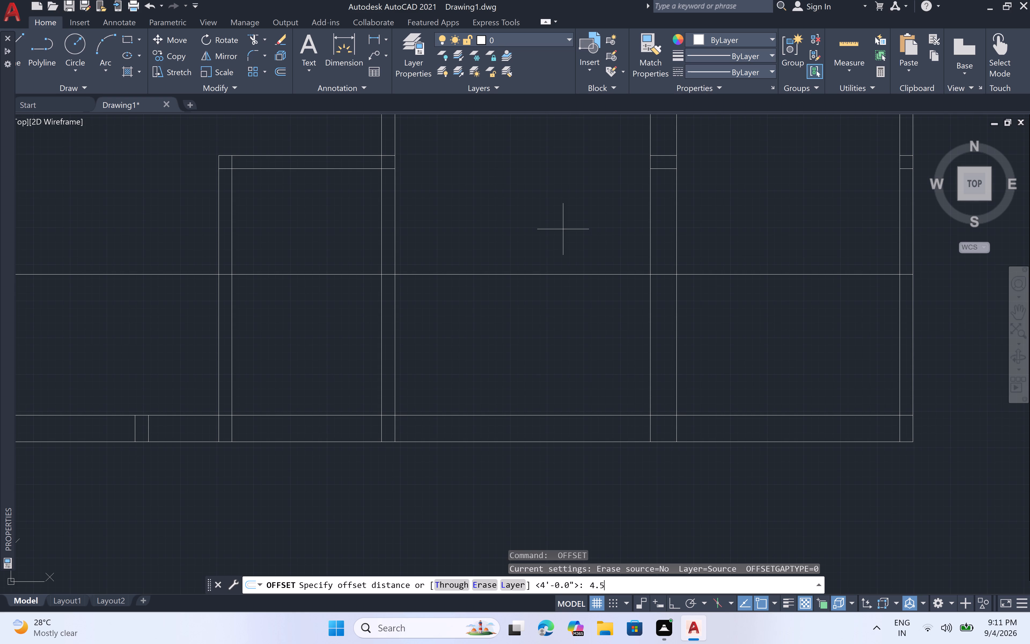
{"action": "type", "text": "\""}
{"action": "key", "text": "space"}
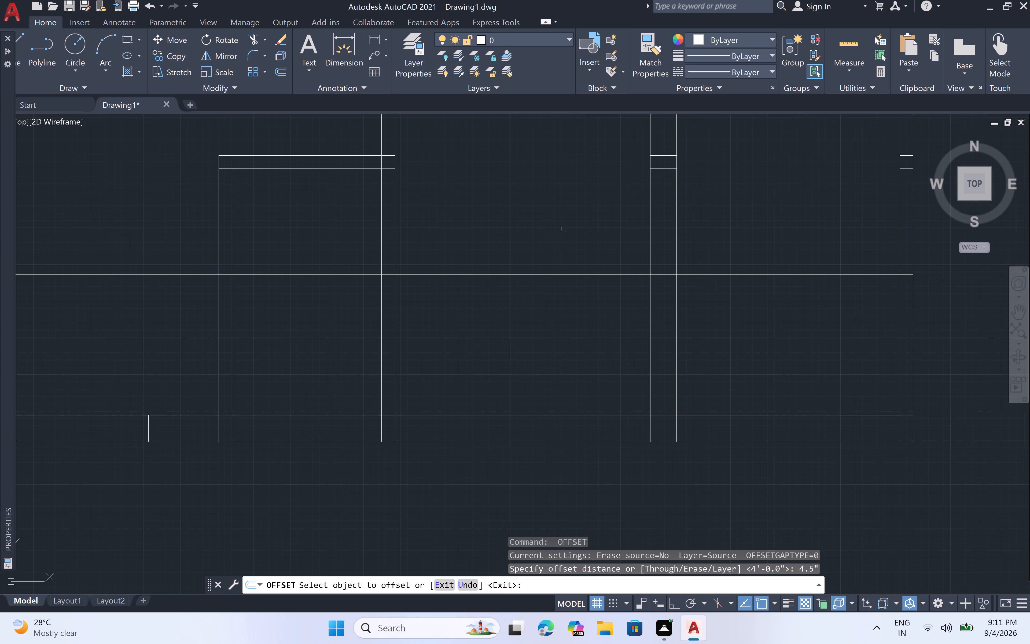
{"action": "left_click", "coordinate": [560, 275]}
{"action": "left_click", "coordinate": [544, 211]}
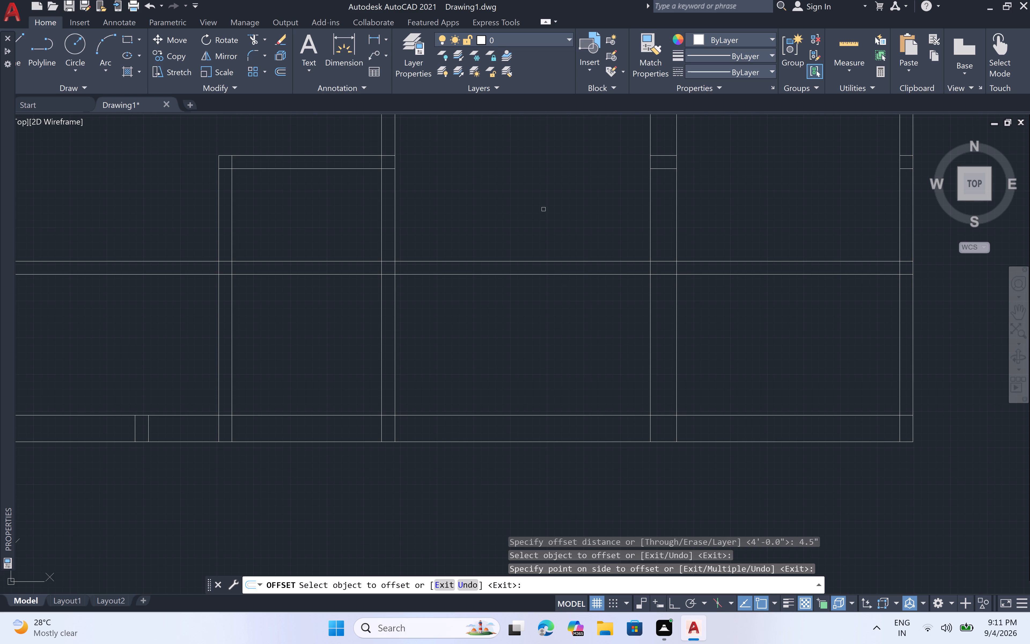
{"action": "scroll", "coordinate": [543, 209], "scroll_direction": "down", "scroll_amount": 2}
{"action": "middle_click_drag", "start_coordinate": [543, 206], "coordinate": [545, 286]}
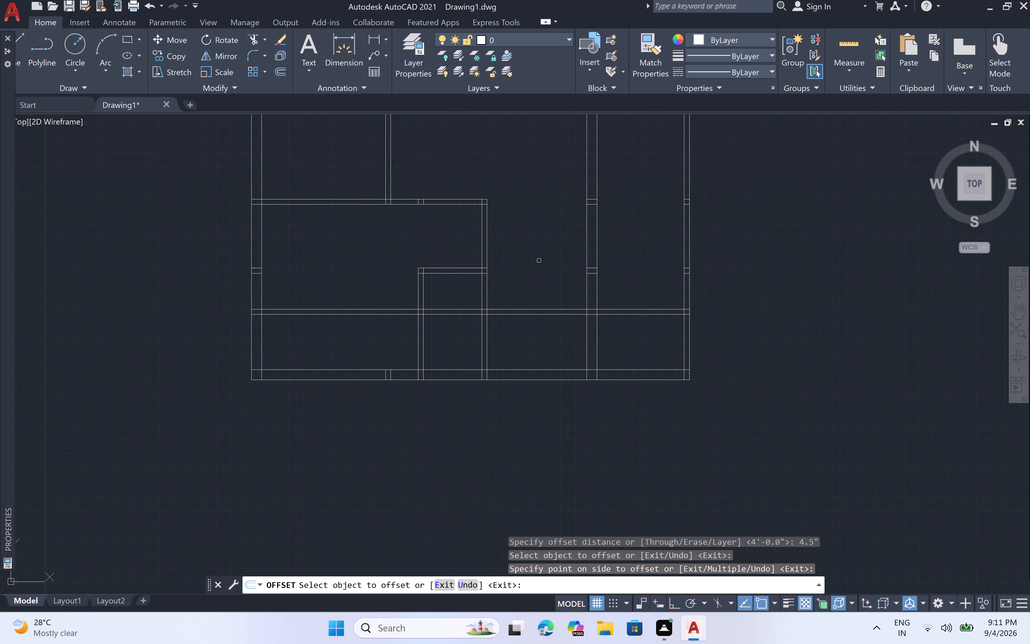
Trim the partition lines 4' above the bottom wall inside the small room, the left room and the far-right strip.
{"action": "key", "text": "Escape"}
{"action": "type", "text": "trv"}
{"action": "key", "text": "space"}
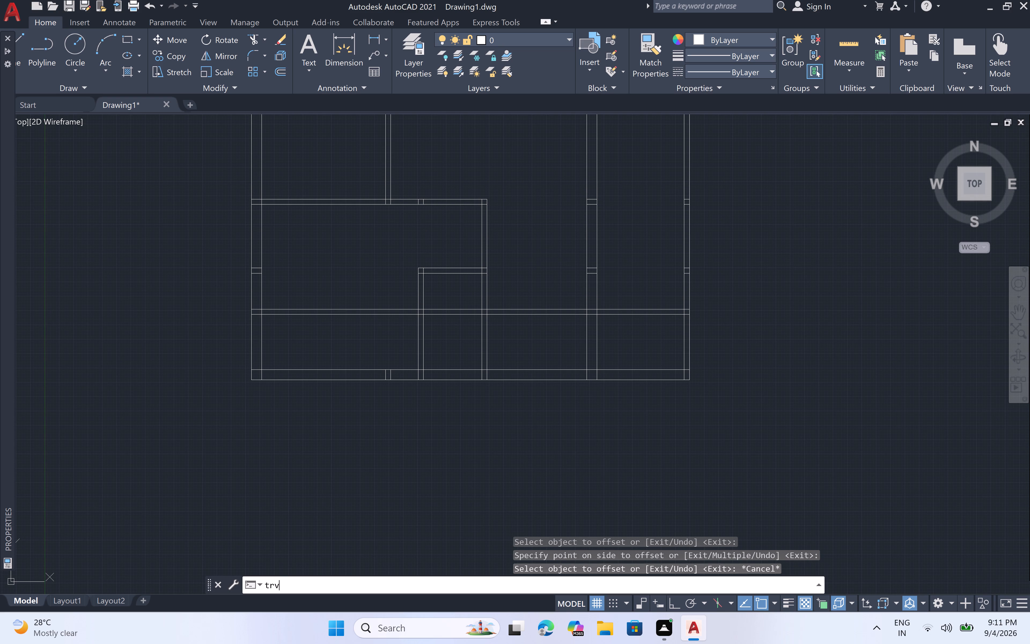
{"action": "left_click", "coordinate": [444, 288]}
{"action": "left_click", "coordinate": [440, 349]}
{"action": "left_click", "coordinate": [382, 288]}
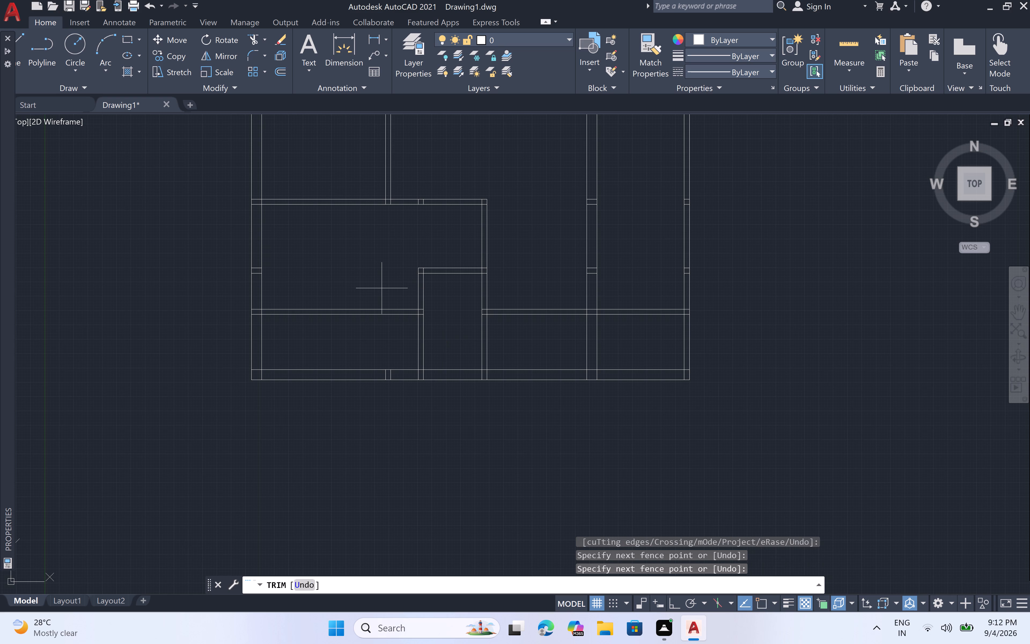
{"action": "double_click", "coordinate": [385, 345]}
{"action": "left_click", "coordinate": [645, 280]}
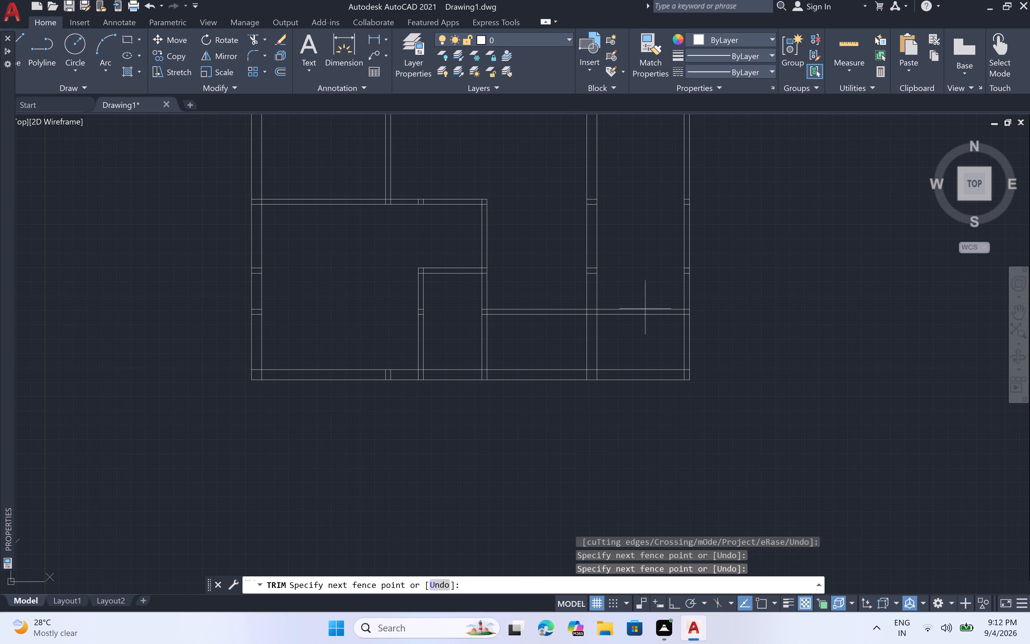
{"action": "left_click", "coordinate": [644, 343]}
{"action": "scroll", "coordinate": [650, 308], "scroll_direction": "down", "scroll_amount": 2}
{"action": "middle_click_drag", "start_coordinate": [643, 287], "coordinate": [630, 349]}
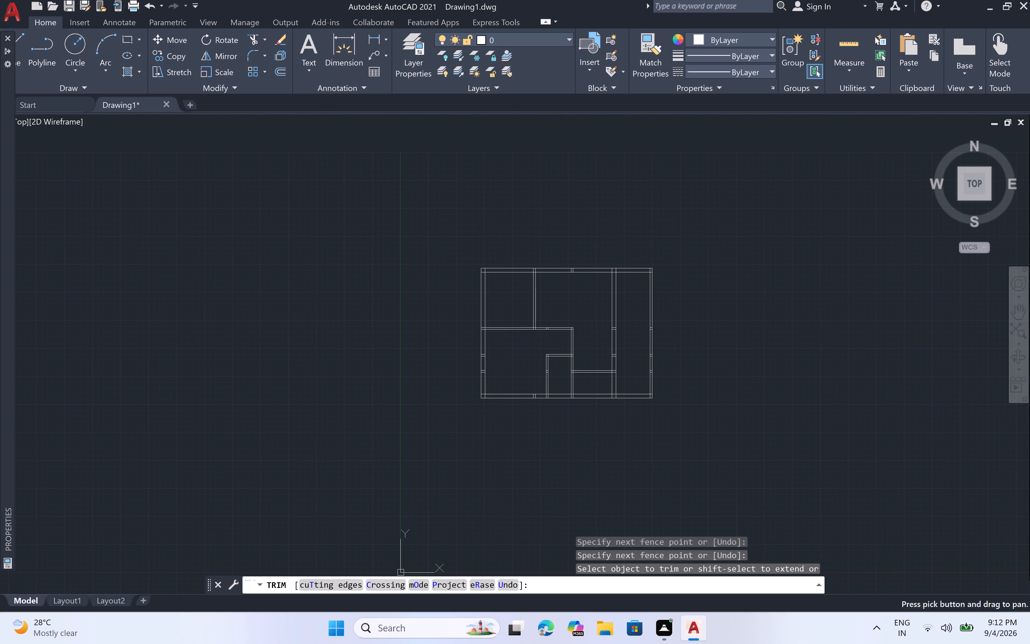
{"action": "scroll", "coordinate": [617, 357], "scroll_direction": "up", "scroll_amount": 2}
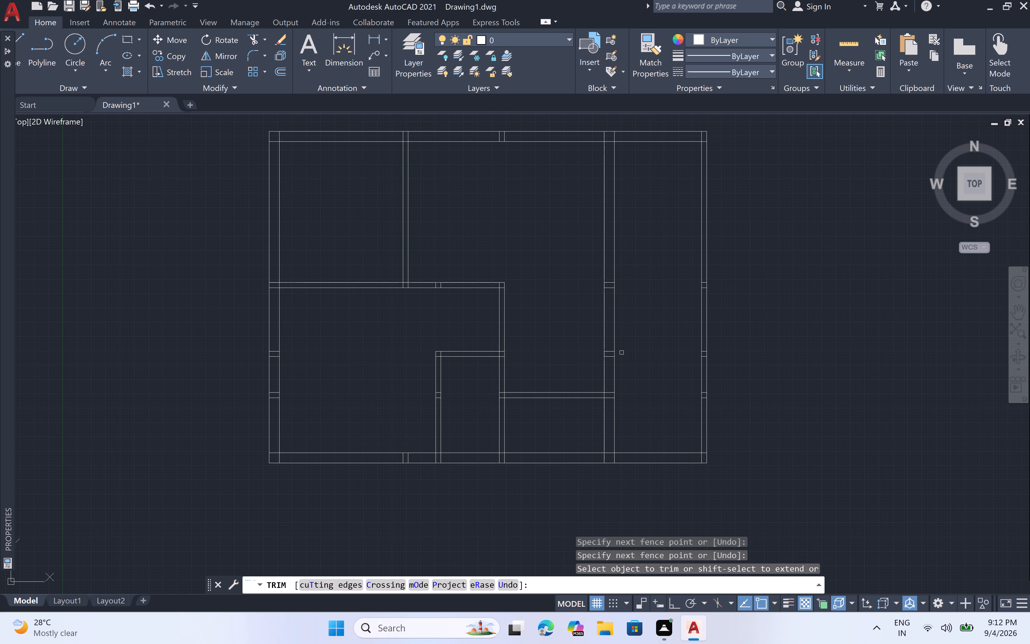
{"action": "key", "text": "Escape"}
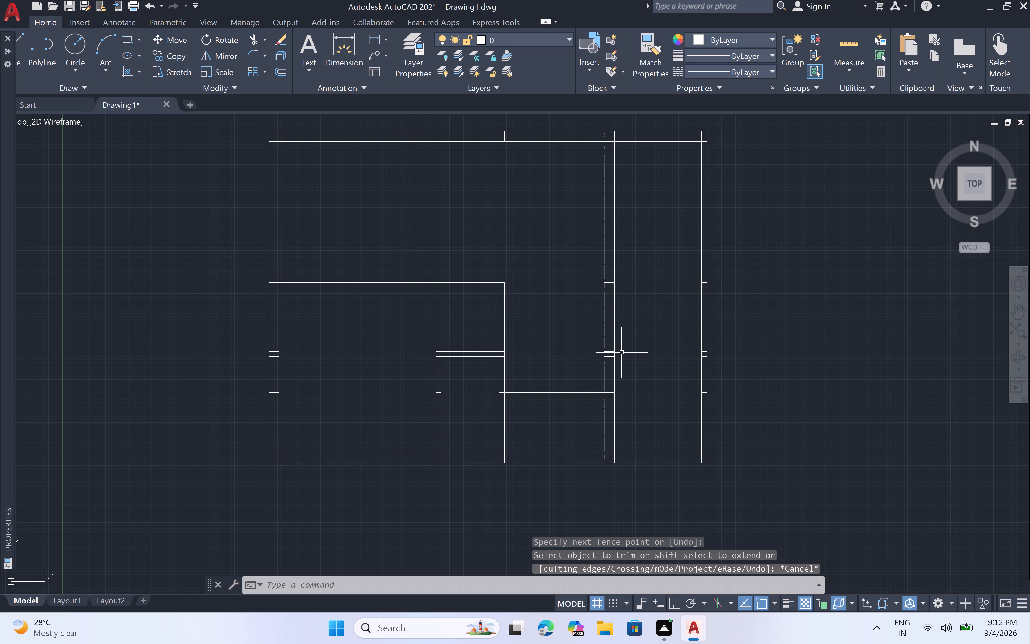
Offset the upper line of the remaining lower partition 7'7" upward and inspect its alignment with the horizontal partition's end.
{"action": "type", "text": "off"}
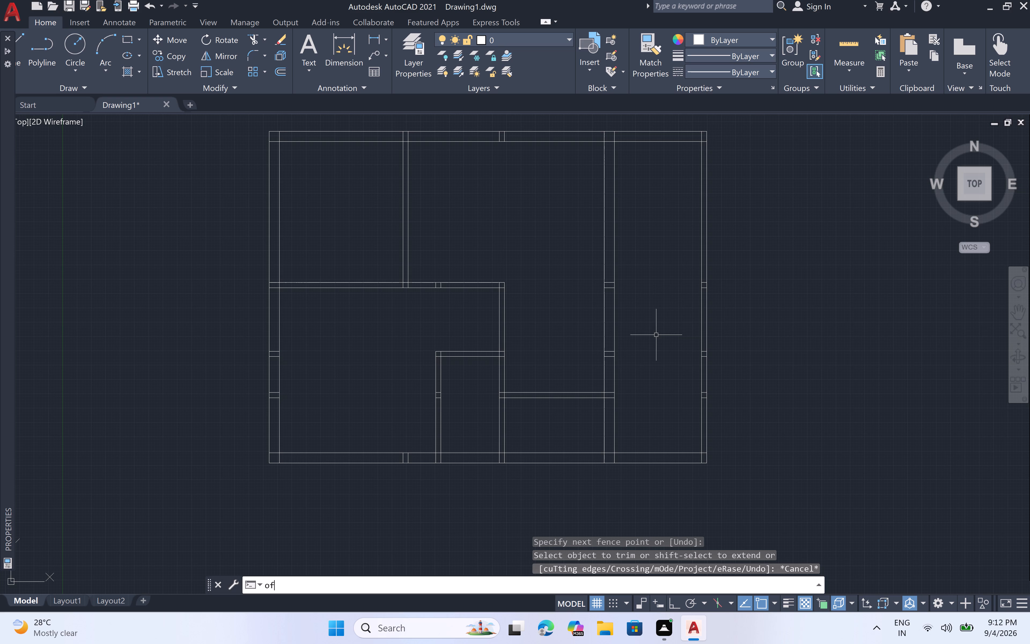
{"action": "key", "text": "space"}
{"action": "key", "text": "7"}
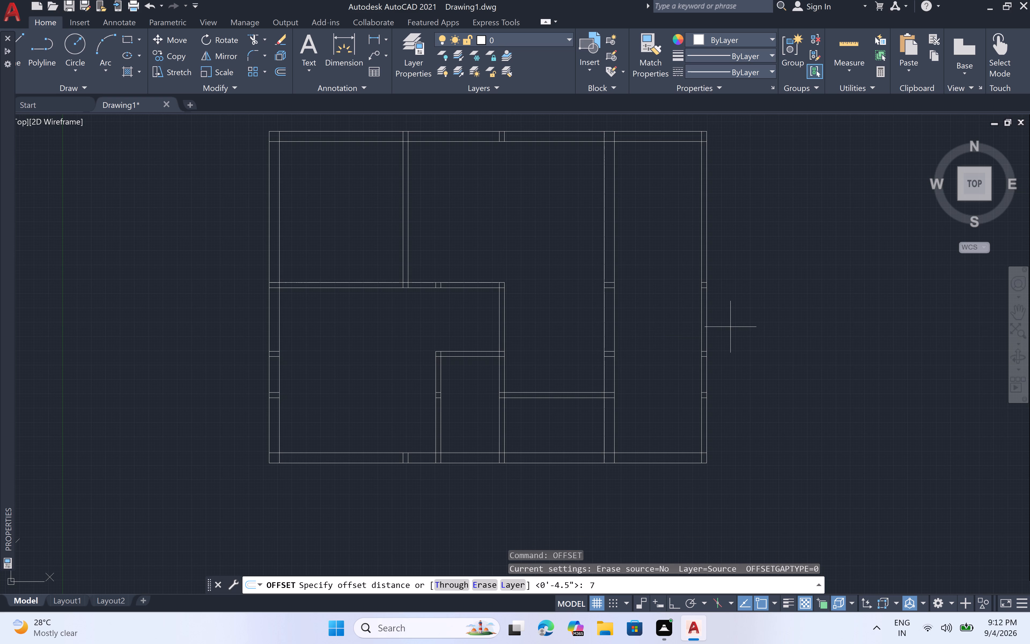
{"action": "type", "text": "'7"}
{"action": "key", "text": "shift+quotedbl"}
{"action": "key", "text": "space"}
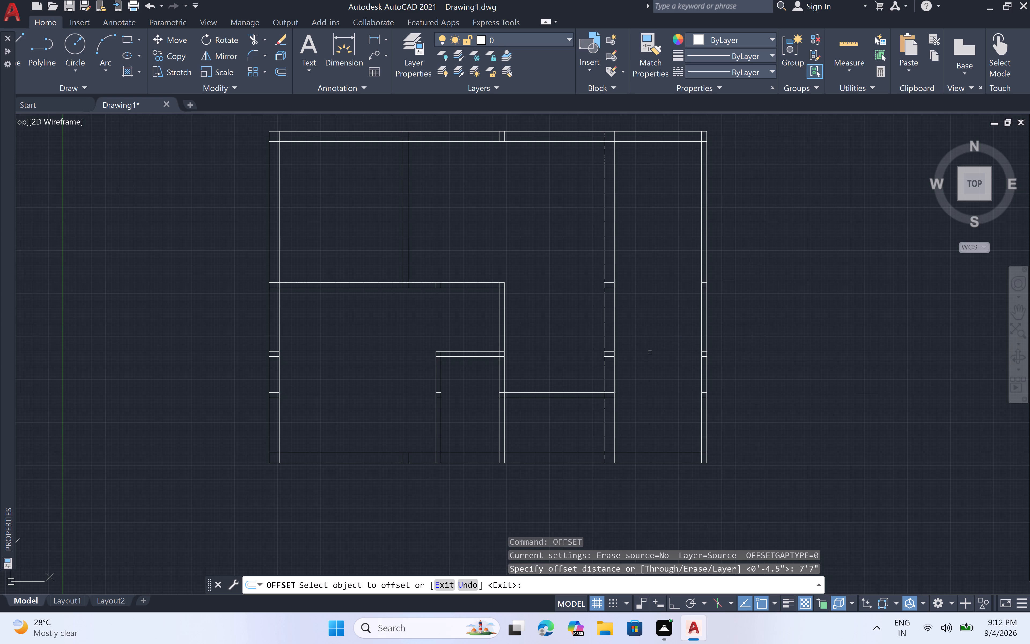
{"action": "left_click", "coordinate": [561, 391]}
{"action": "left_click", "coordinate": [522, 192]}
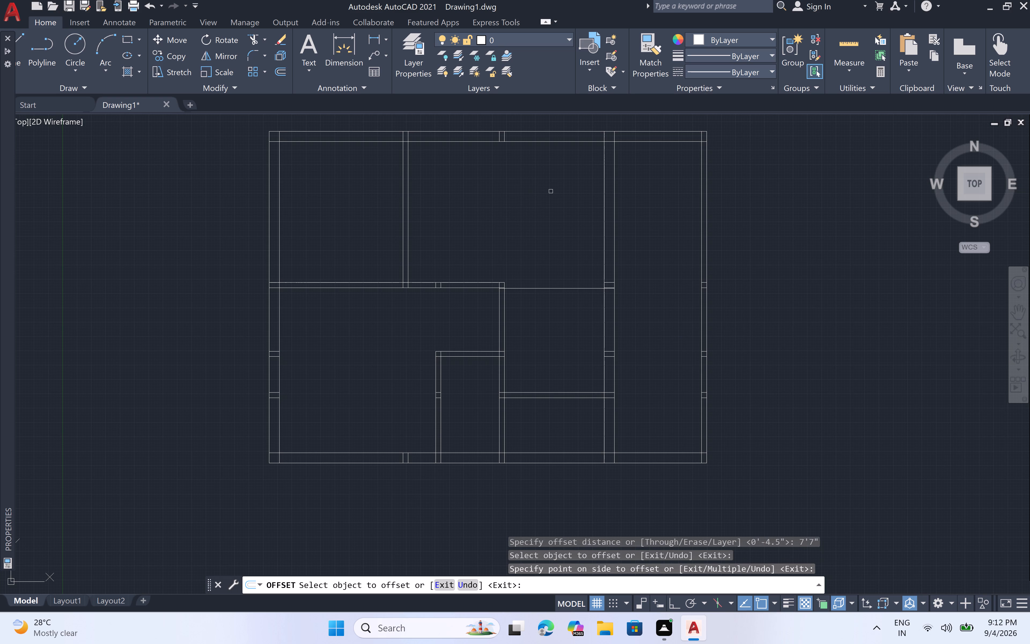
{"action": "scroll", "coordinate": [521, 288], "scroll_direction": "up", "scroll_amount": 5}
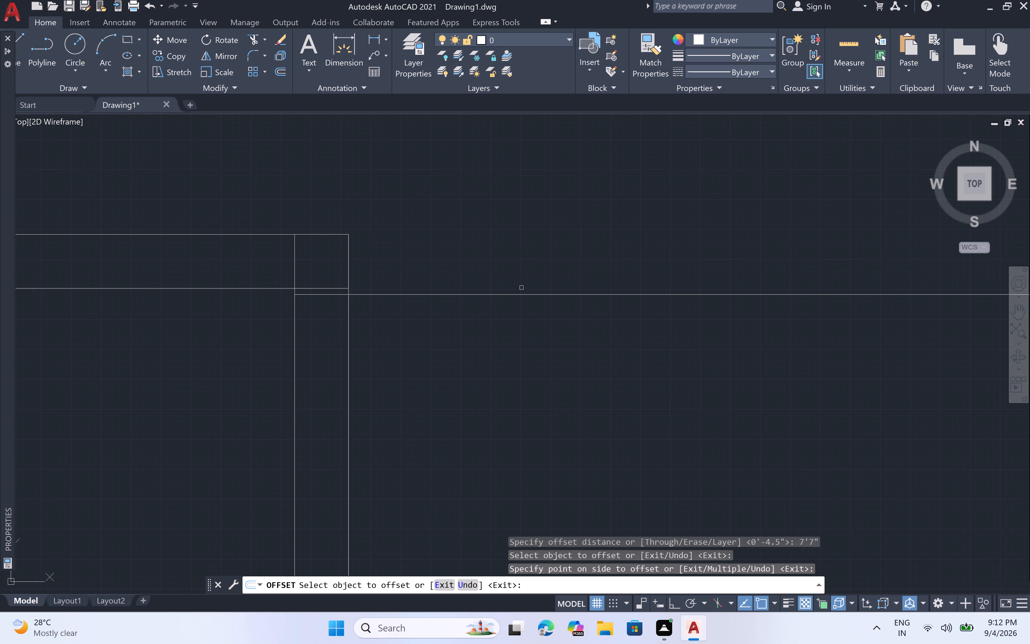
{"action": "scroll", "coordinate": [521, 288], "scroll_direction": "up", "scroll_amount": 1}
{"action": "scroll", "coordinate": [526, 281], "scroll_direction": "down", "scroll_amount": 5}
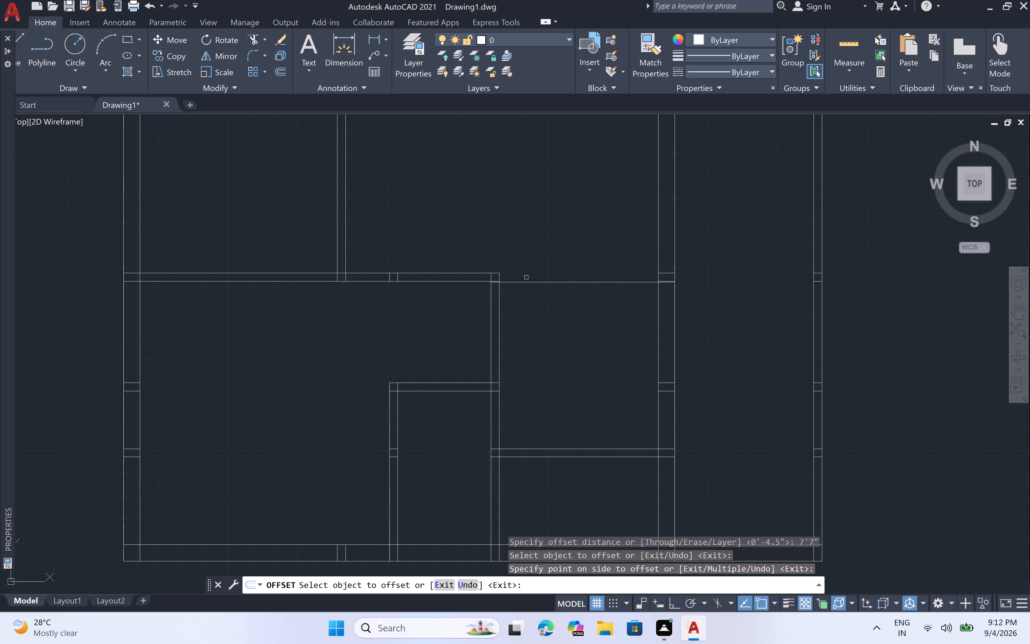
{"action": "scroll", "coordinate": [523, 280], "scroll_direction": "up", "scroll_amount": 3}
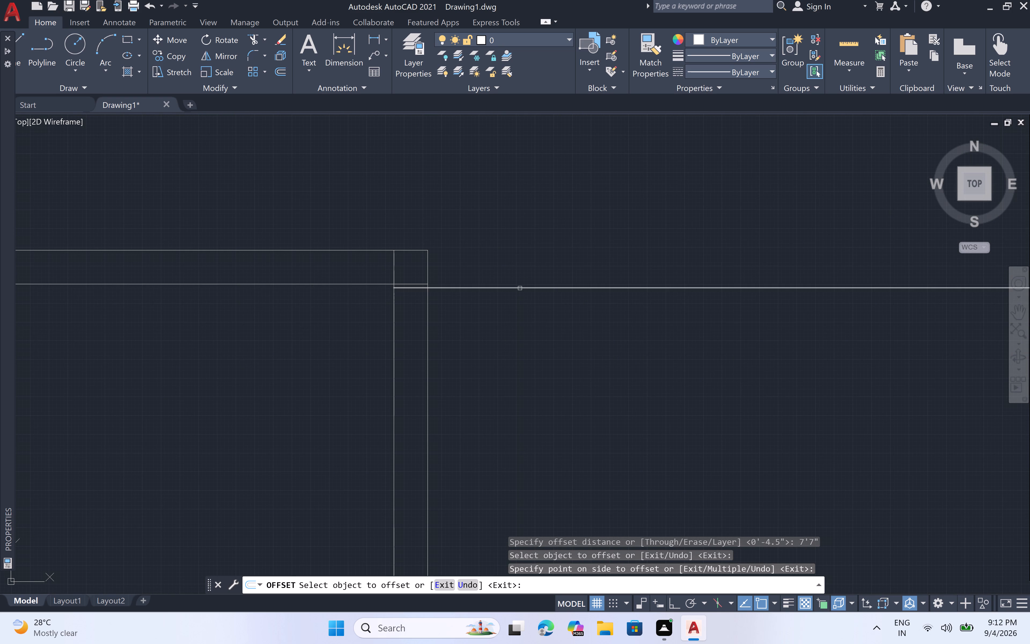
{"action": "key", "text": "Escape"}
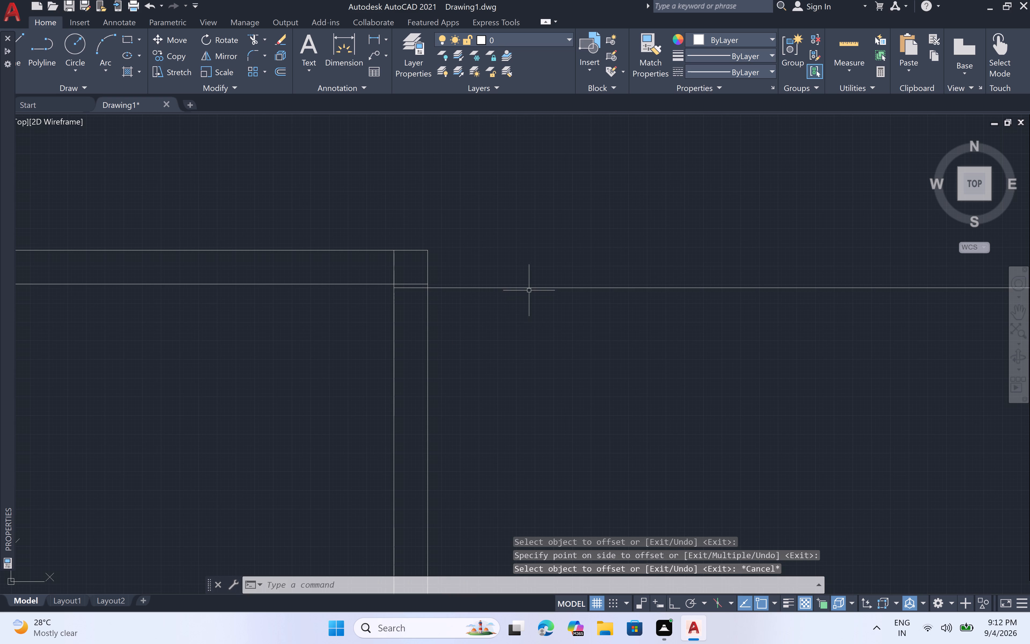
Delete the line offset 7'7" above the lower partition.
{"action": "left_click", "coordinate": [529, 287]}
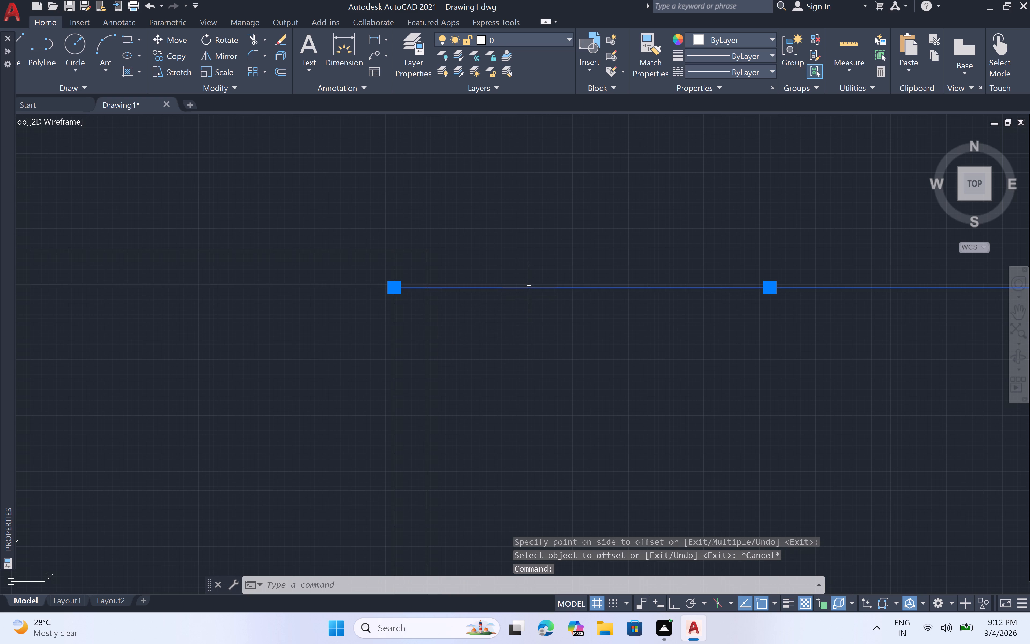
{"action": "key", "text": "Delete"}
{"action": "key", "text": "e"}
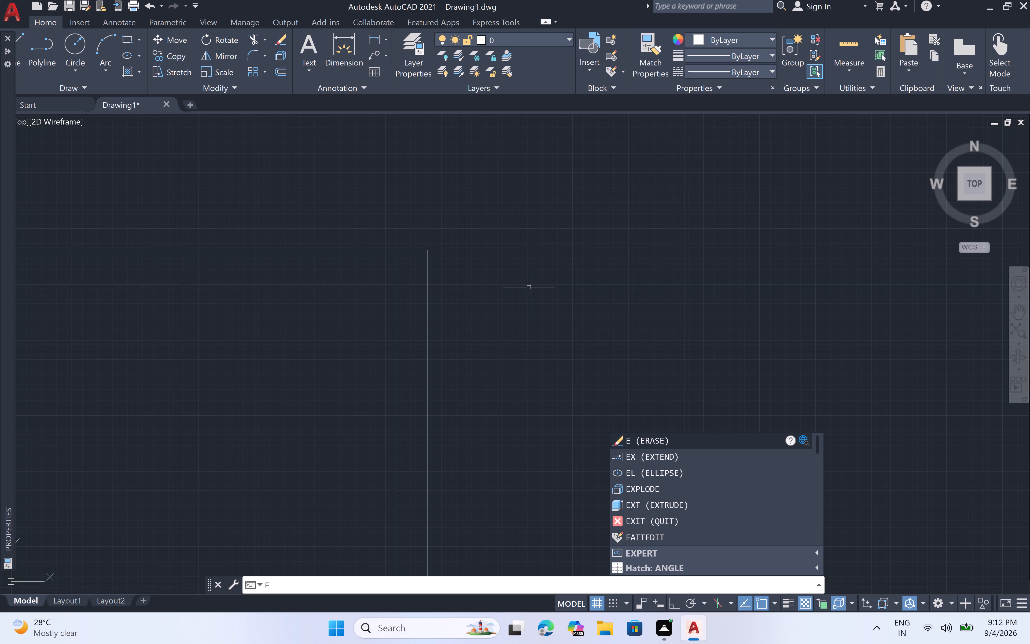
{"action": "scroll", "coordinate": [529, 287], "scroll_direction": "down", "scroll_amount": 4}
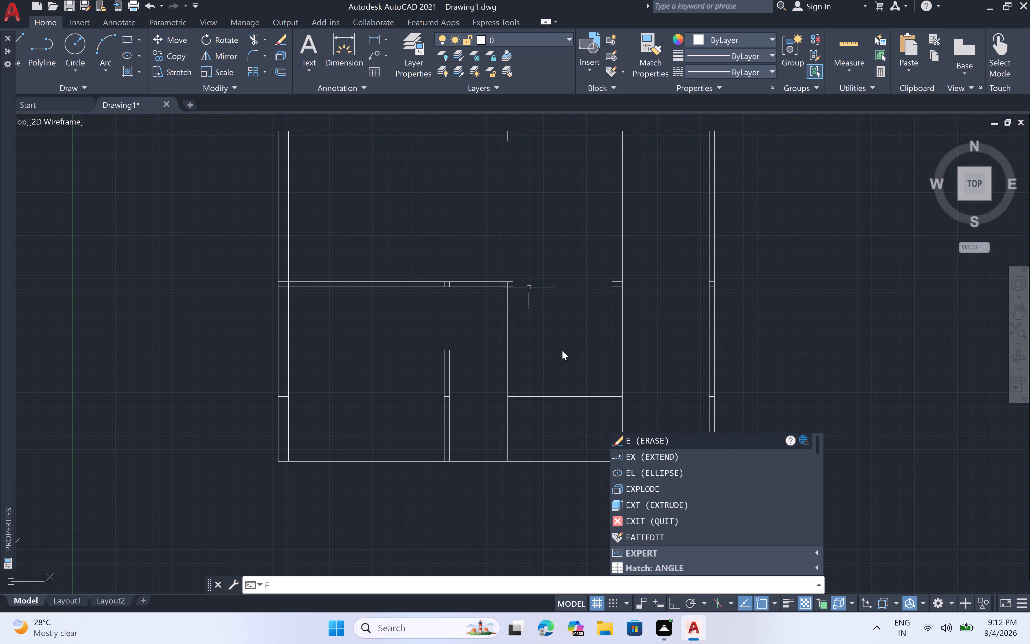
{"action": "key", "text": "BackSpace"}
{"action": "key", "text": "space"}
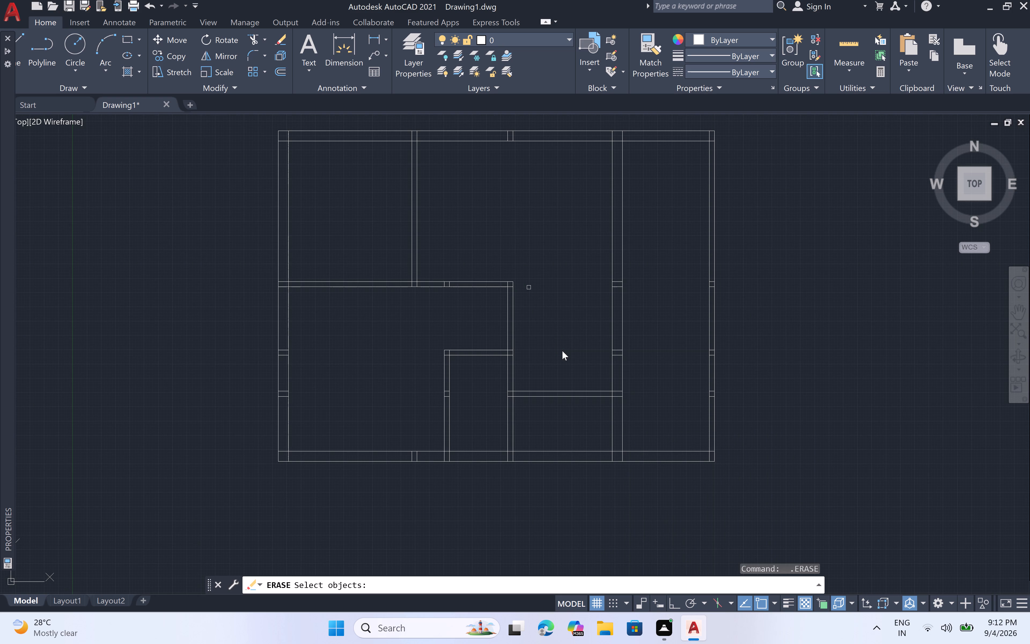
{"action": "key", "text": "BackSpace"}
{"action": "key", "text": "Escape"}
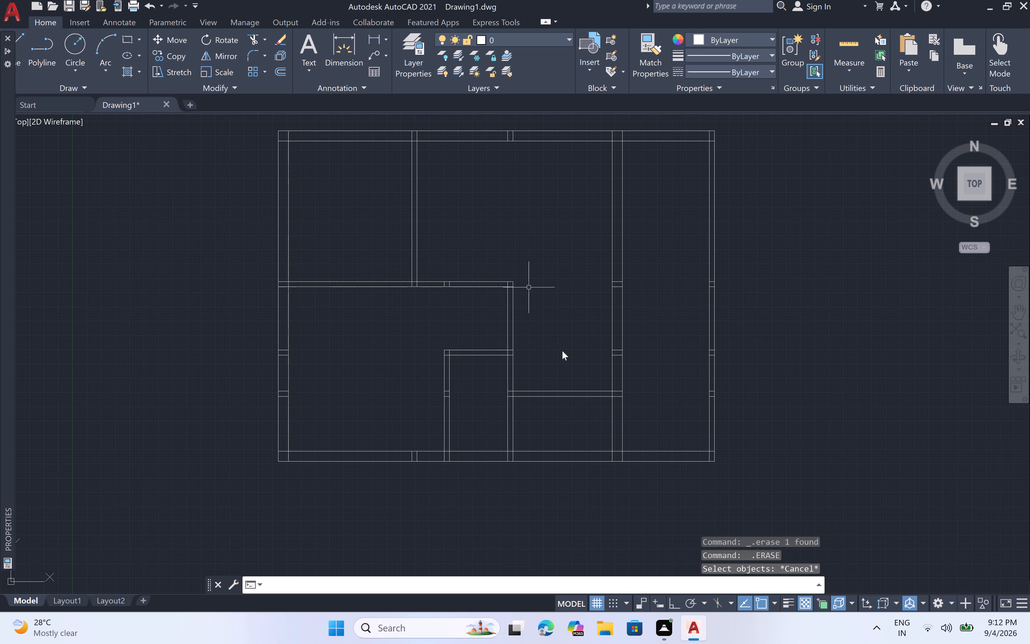
Offset the upper line of the lower partition 7'7" upward again.
{"action": "type", "text": "off"}
{"action": "key", "text": "space"}
{"action": "key", "text": "space"}
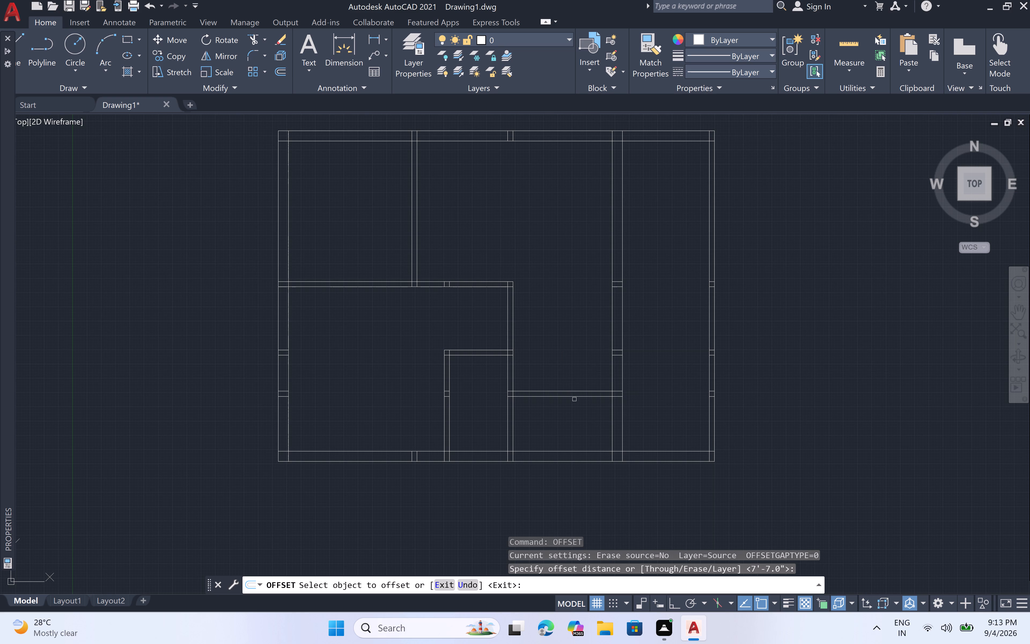
{"action": "left_click", "coordinate": [576, 390]}
{"action": "left_click", "coordinate": [580, 248]}
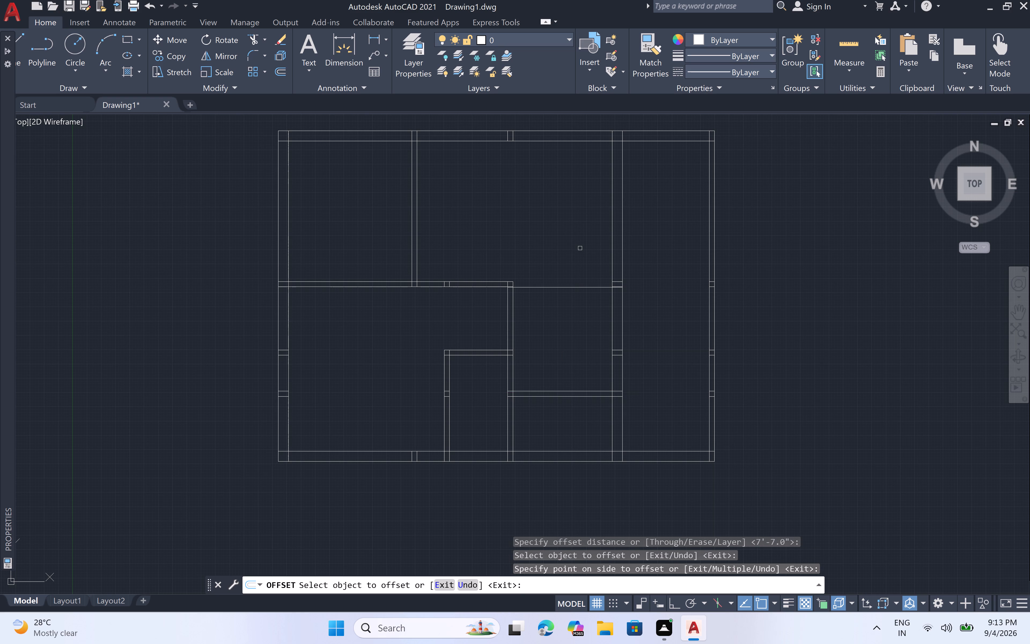
{"action": "key", "text": "space"}
Offset the line 7'7" above the lower partition by 4.5" upward to form a partition.
{"action": "key", "text": "space"}
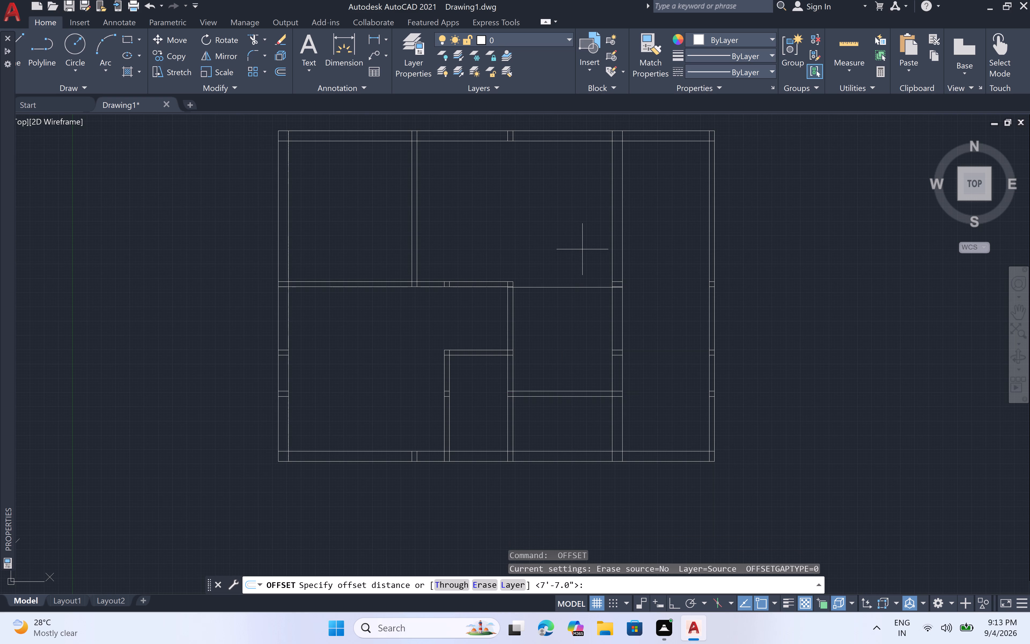
{"action": "type", "text": "4.5"}
{"action": "type", "text": "\""}
{"action": "key", "text": "space"}
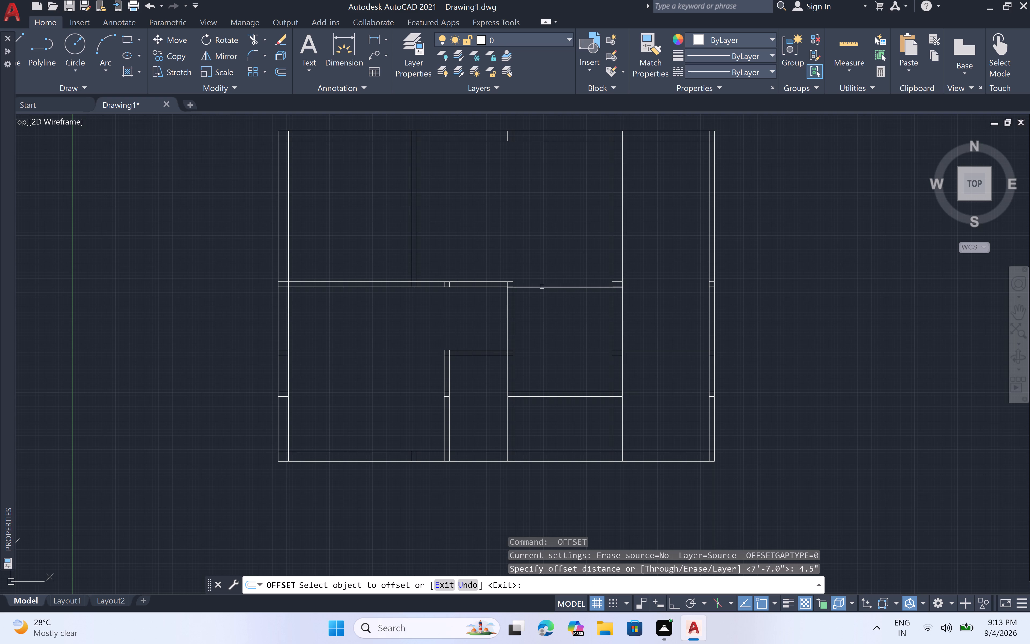
{"action": "left_click", "coordinate": [542, 287]}
{"action": "double_click", "coordinate": [538, 271]}
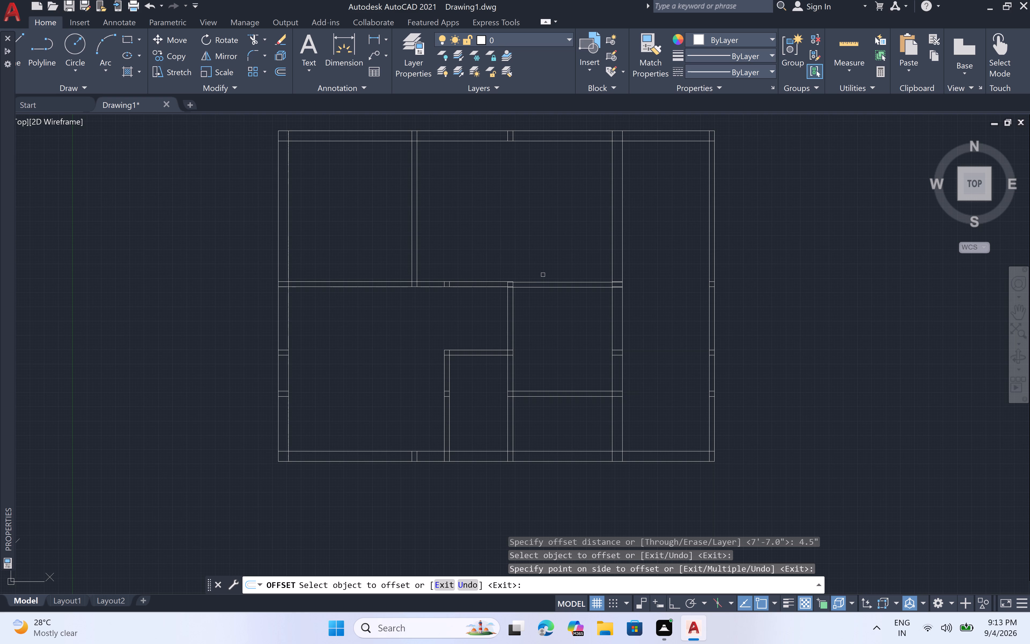
{"action": "key", "text": "space"}
Offset the new partition's upper line 4' upward.
{"action": "type", "text": "off"}
{"action": "key", "text": "space"}
{"action": "type", "text": "4'"}
{"action": "key", "text": "space"}
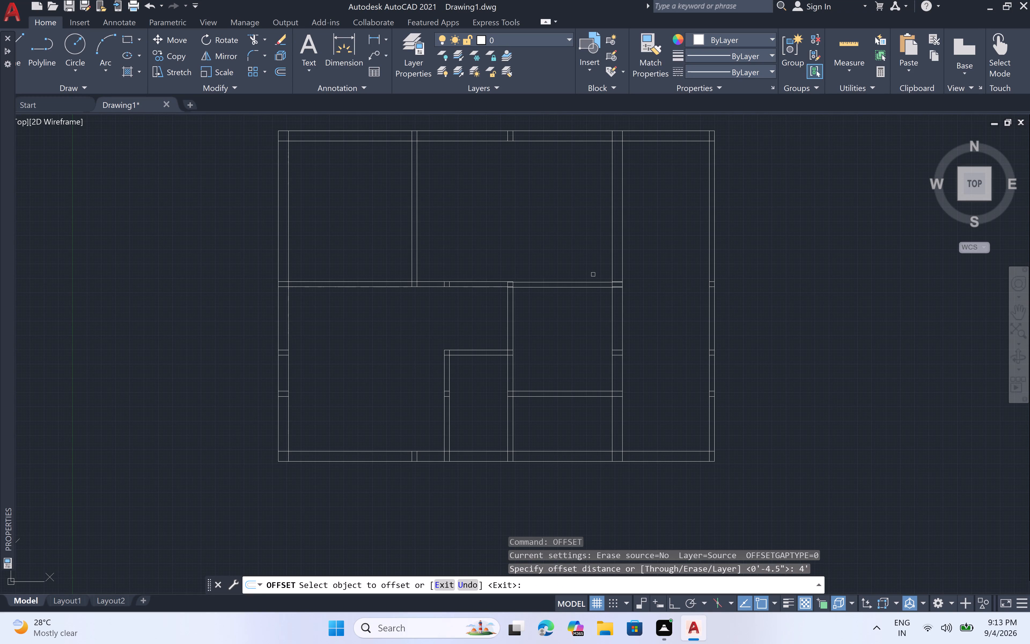
{"action": "left_click", "coordinate": [592, 281]}
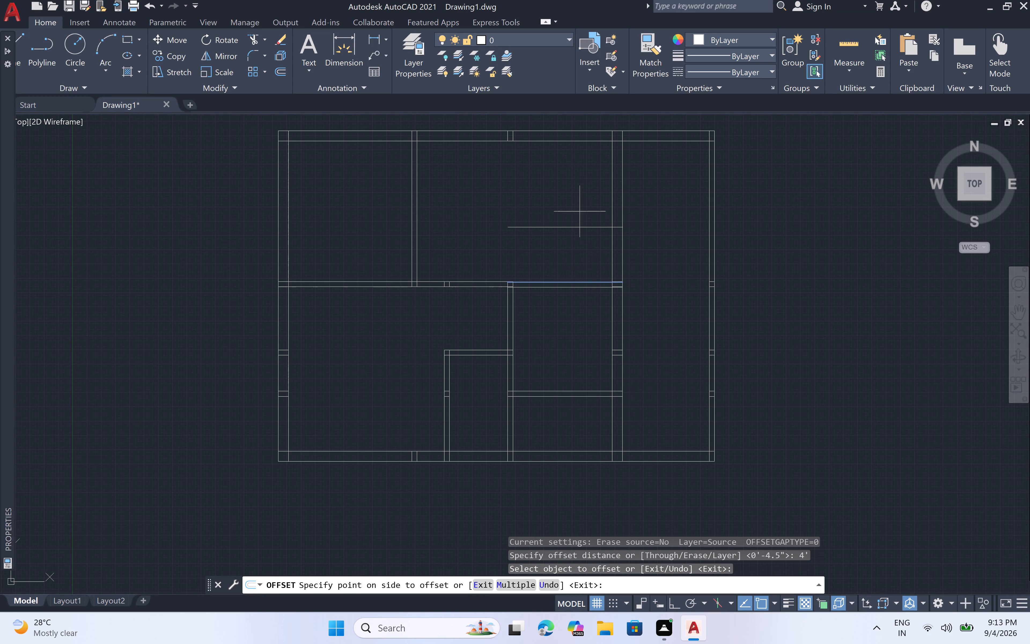
{"action": "left_click", "coordinate": [582, 192]}
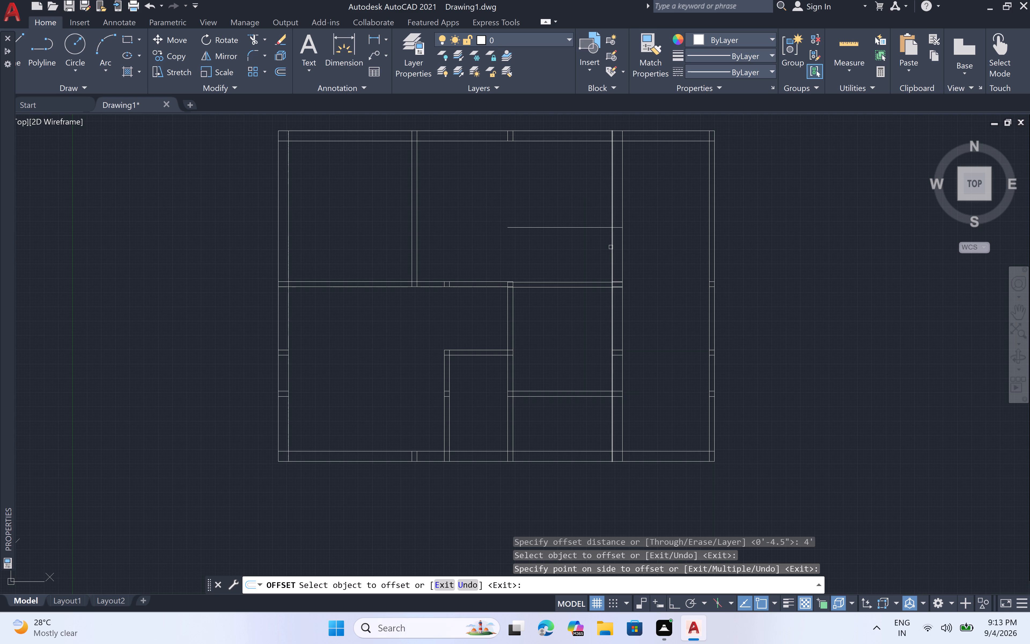
Offset the left line of the right interior wall 4' to the left.
{"action": "left_click", "coordinate": [611, 248]}
{"action": "double_click", "coordinate": [550, 248]}
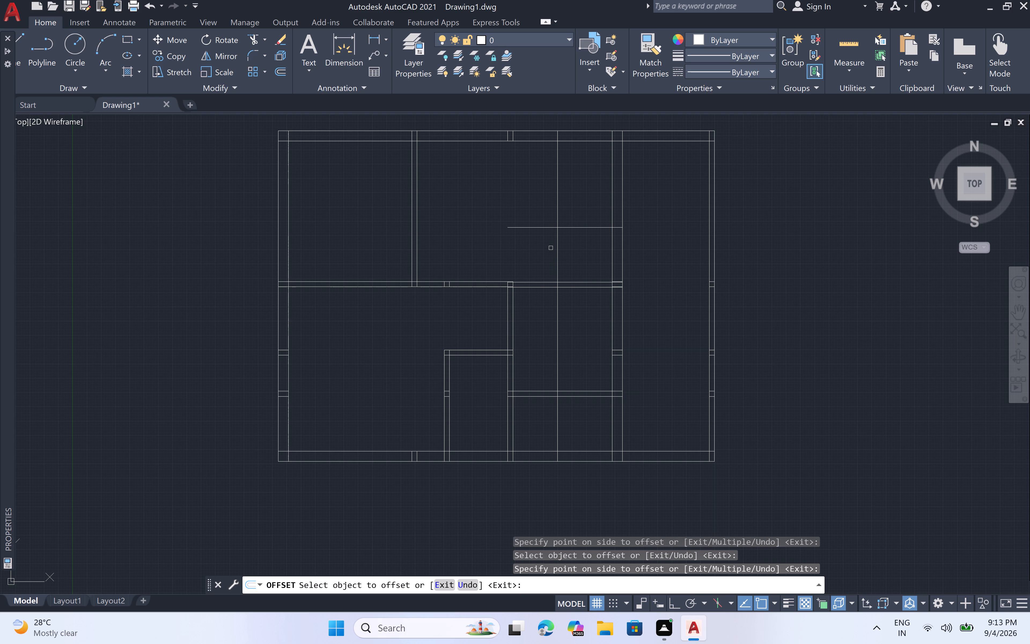
{"action": "key", "text": "space"}
Trim the 4' offset lines beyond their crossing, removing the vertical line's upper part and the horizontal line's left overhang.
{"action": "type", "text": "tr"}
{"action": "key", "text": "space"}
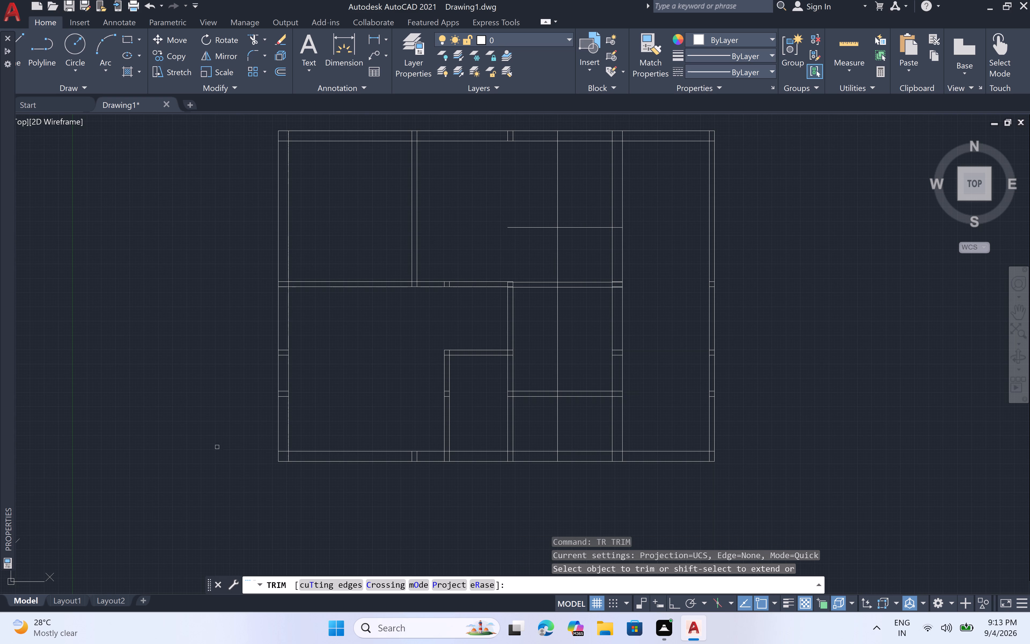
{"action": "left_click", "coordinate": [570, 182]}
{"action": "left_click", "coordinate": [500, 220]}
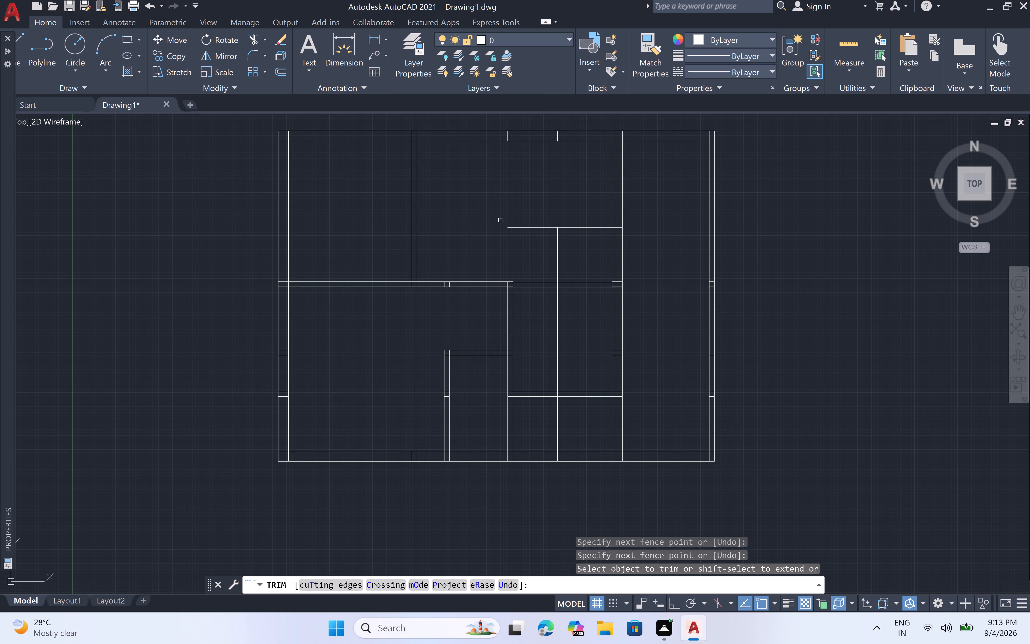
{"action": "left_click", "coordinate": [521, 210]}
{"action": "left_click", "coordinate": [524, 241]}
Trim the upper partition left of the 4' vertical line, and remove that vertical line's segments below the partition.
{"action": "left_click", "coordinate": [544, 275]}
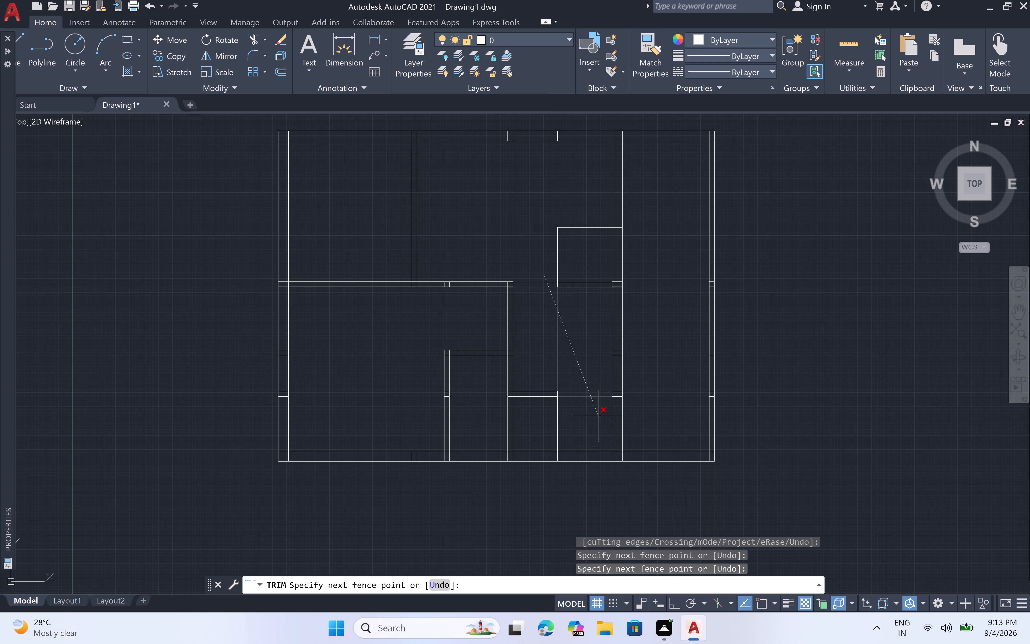
{"action": "left_click", "coordinate": [534, 352]}
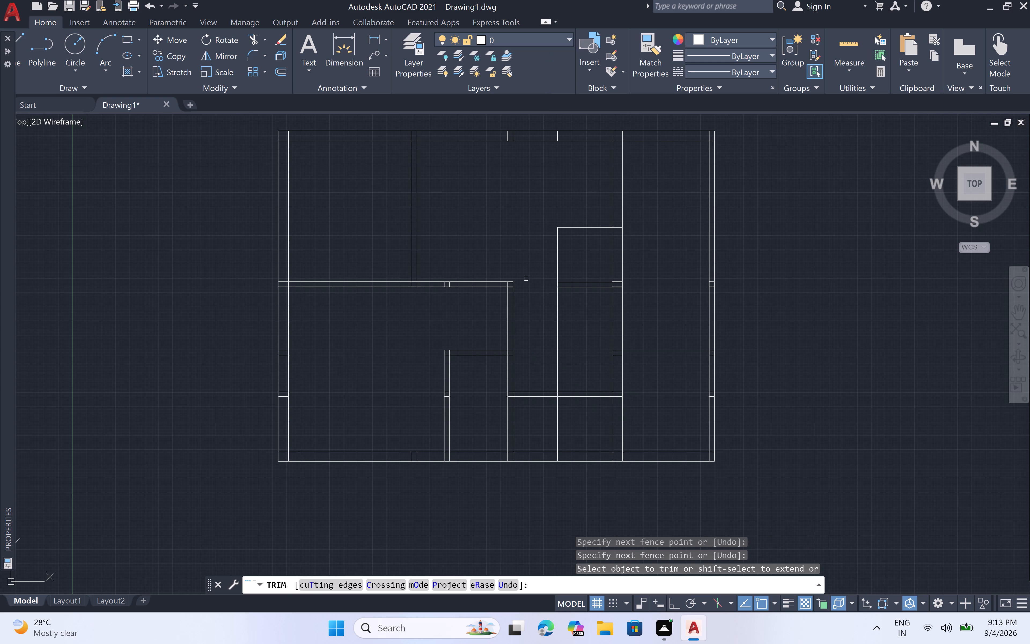
{"action": "left_click", "coordinate": [565, 309]}
{"action": "left_click", "coordinate": [538, 338]}
{"action": "left_click", "coordinate": [570, 410]}
{"action": "left_click", "coordinate": [544, 433]}
Trim the remaining vertical segment between the 4' horizontal line and the partition stub below it.
{"action": "scroll", "coordinate": [574, 225], "scroll_direction": "up", "scroll_amount": 4}
{"action": "scroll", "coordinate": [589, 276], "scroll_direction": "down", "scroll_amount": 3}
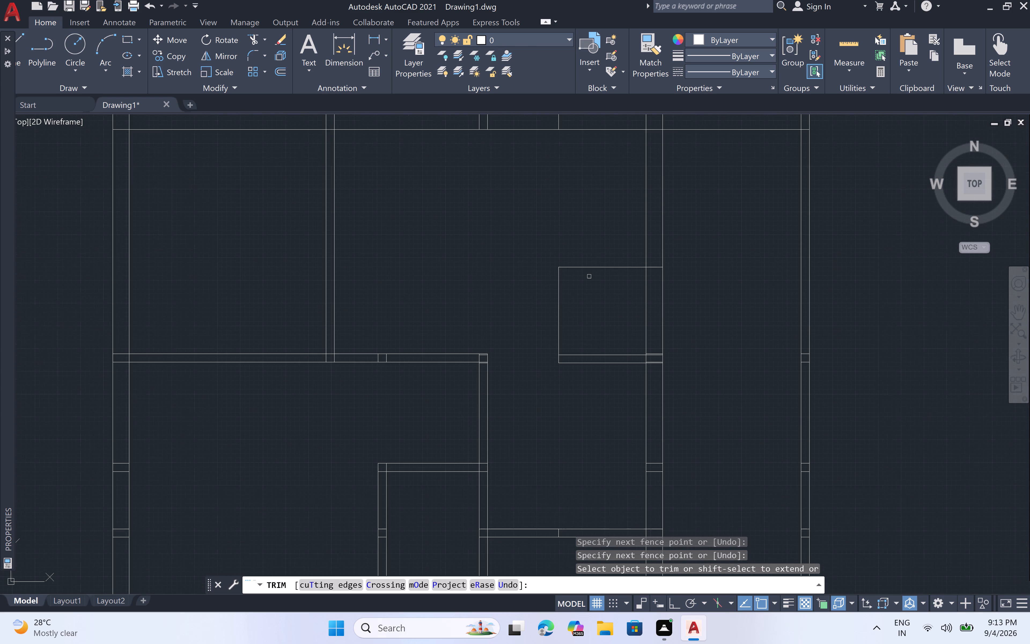
{"action": "scroll", "coordinate": [592, 296], "scroll_direction": "down", "scroll_amount": 1}
{"action": "middle_click_drag", "start_coordinate": [591, 297], "coordinate": [541, 324]}
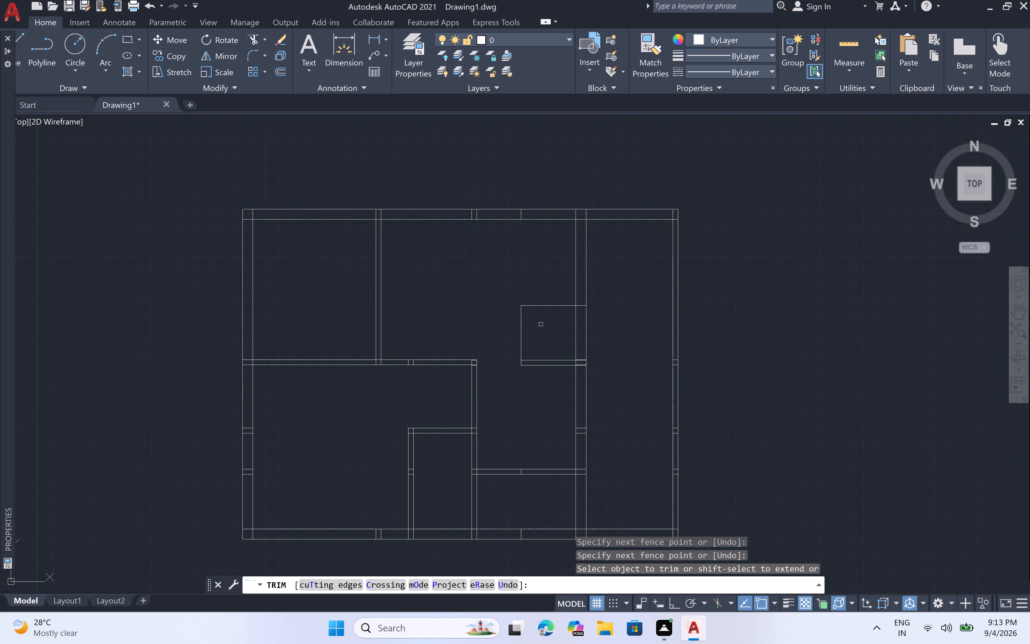
{"action": "left_click", "coordinate": [541, 324]}
{"action": "left_click", "coordinate": [485, 334]}
{"action": "key", "text": "Escape"}
Offset the short horizontal line left of the right interior wall 4.5" upward to form a partition stub.
{"action": "type", "text": "off 4"}
{"action": "type", "text": ".5"}
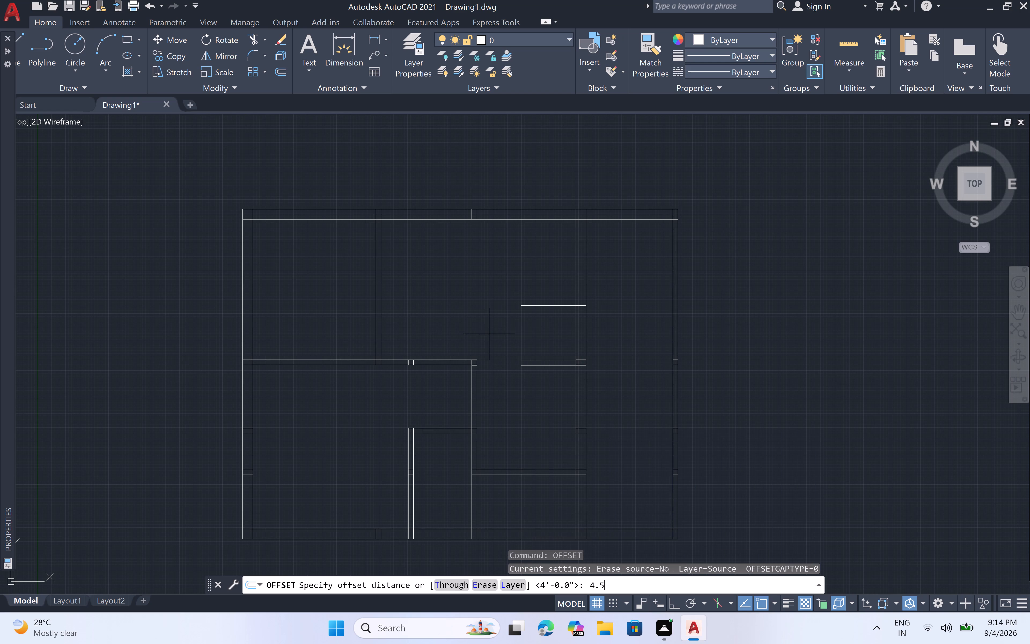
{"action": "type", "text": "\""}
{"action": "key", "text": "space"}
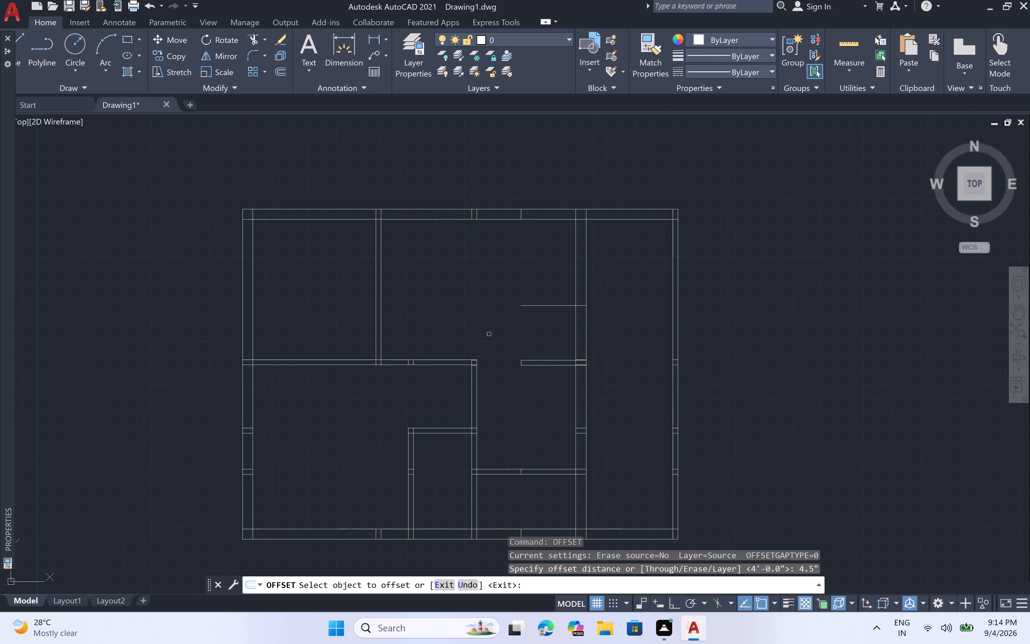
{"action": "left_click", "coordinate": [558, 306]}
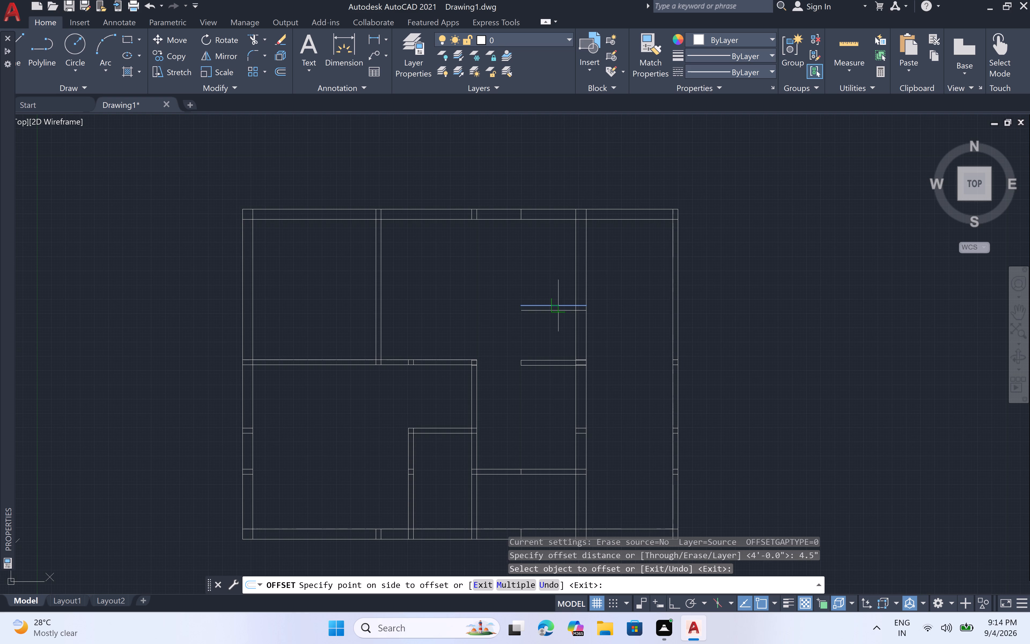
{"action": "left_click", "coordinate": [547, 269]}
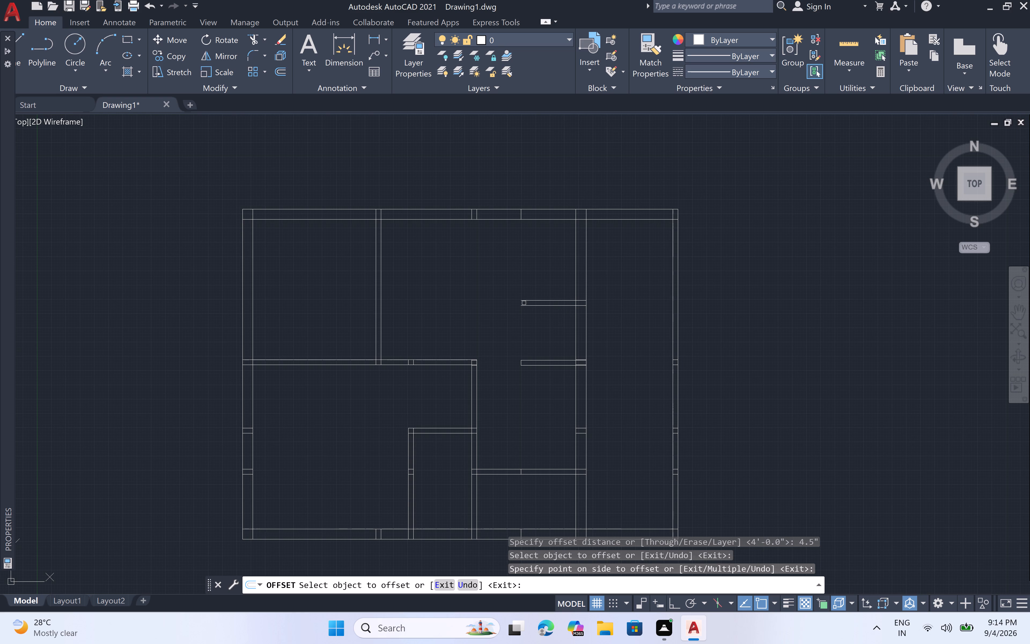
{"action": "scroll", "coordinate": [524, 303], "scroll_direction": "up", "scroll_amount": 2}
{"action": "scroll", "coordinate": [517, 281], "scroll_direction": "up", "scroll_amount": 2}
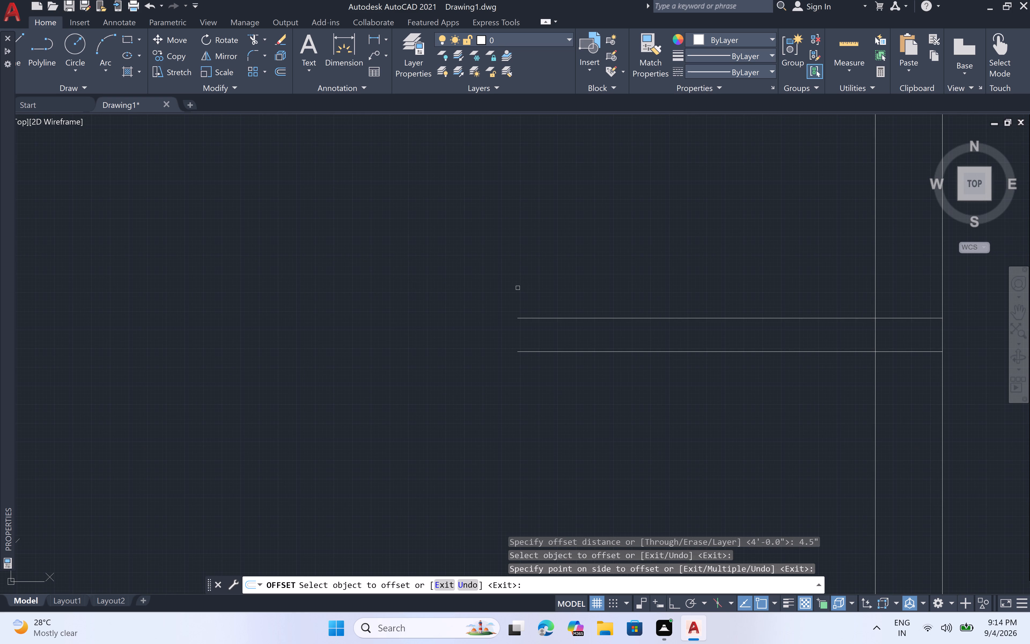
{"action": "key", "text": "space"}
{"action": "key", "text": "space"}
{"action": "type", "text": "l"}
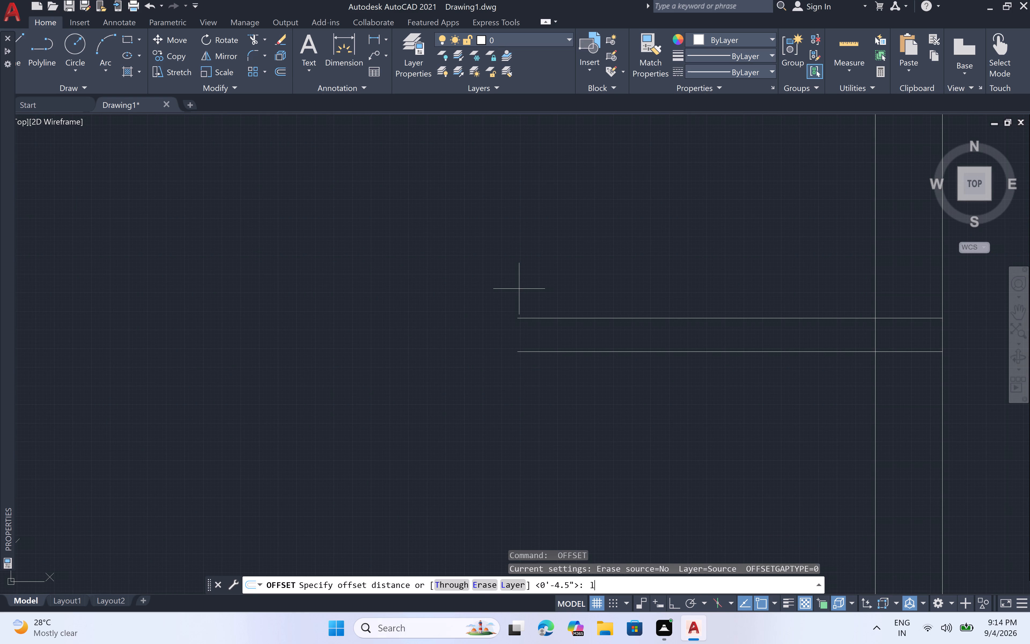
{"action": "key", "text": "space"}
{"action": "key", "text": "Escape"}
Draw a line closing the open left end of the new 4.5" partition stub.
{"action": "type", "text": "l"}
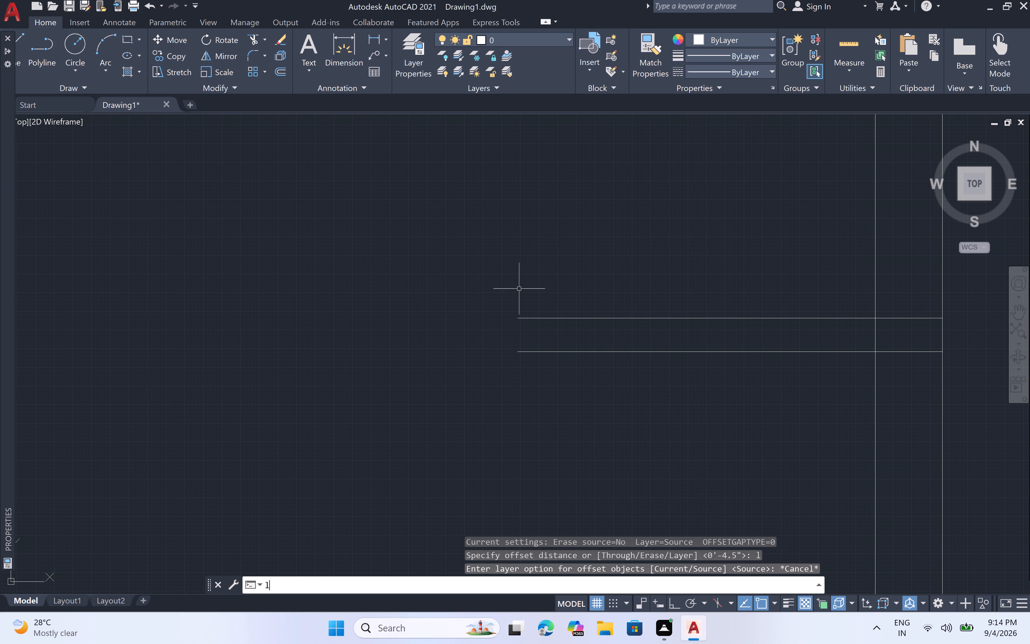
{"action": "key", "text": "space"}
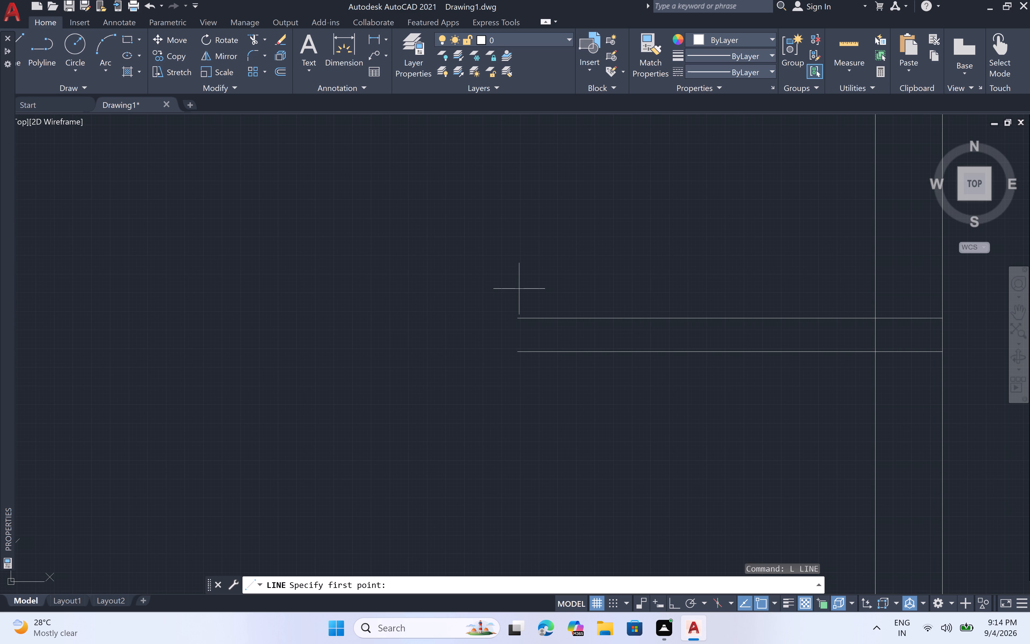
{"action": "left_click", "coordinate": [521, 317]}
{"action": "left_click", "coordinate": [521, 351]}
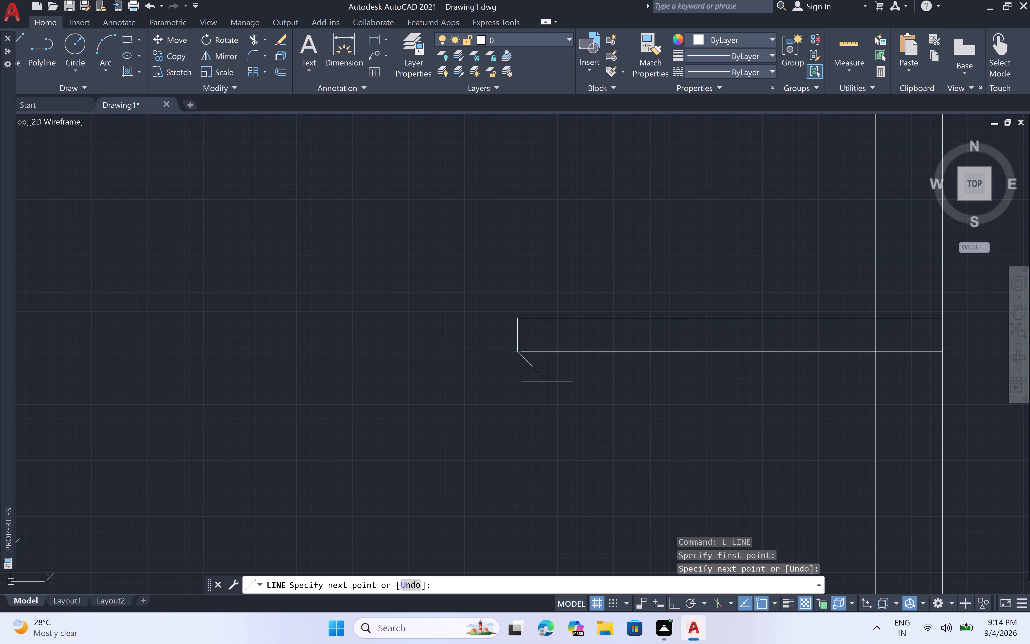
{"action": "key", "text": "Escape"}
Review the wall and partition layout across the whole floor plan.
{"action": "scroll", "coordinate": [546, 382], "scroll_direction": "up", "scroll_amount": 1}
{"action": "scroll", "coordinate": [507, 246], "scroll_direction": "down", "scroll_amount": 2}
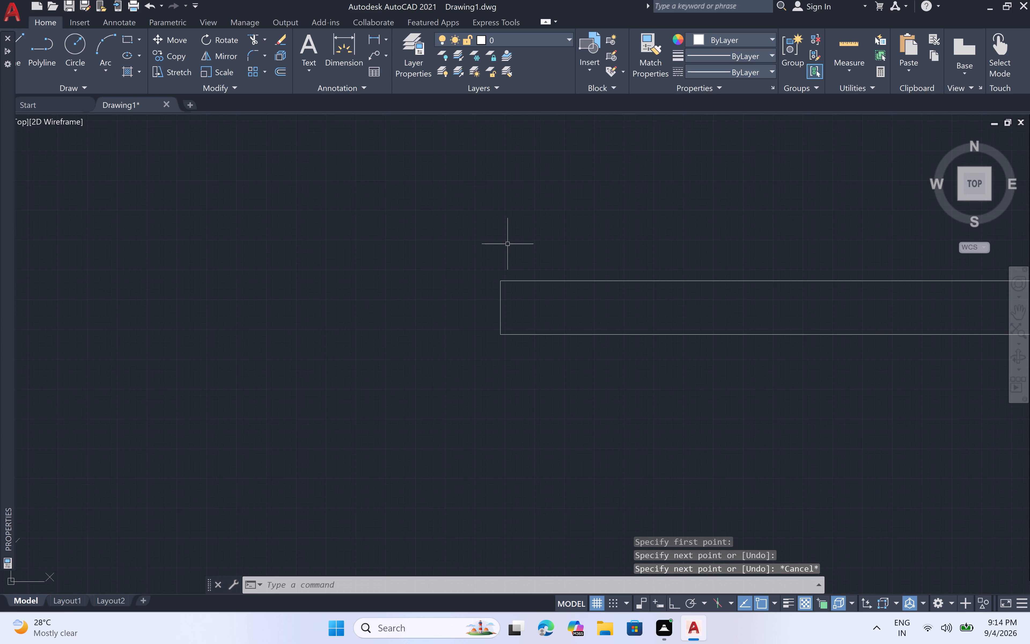
{"action": "scroll", "coordinate": [507, 244], "scroll_direction": "down", "scroll_amount": 3}
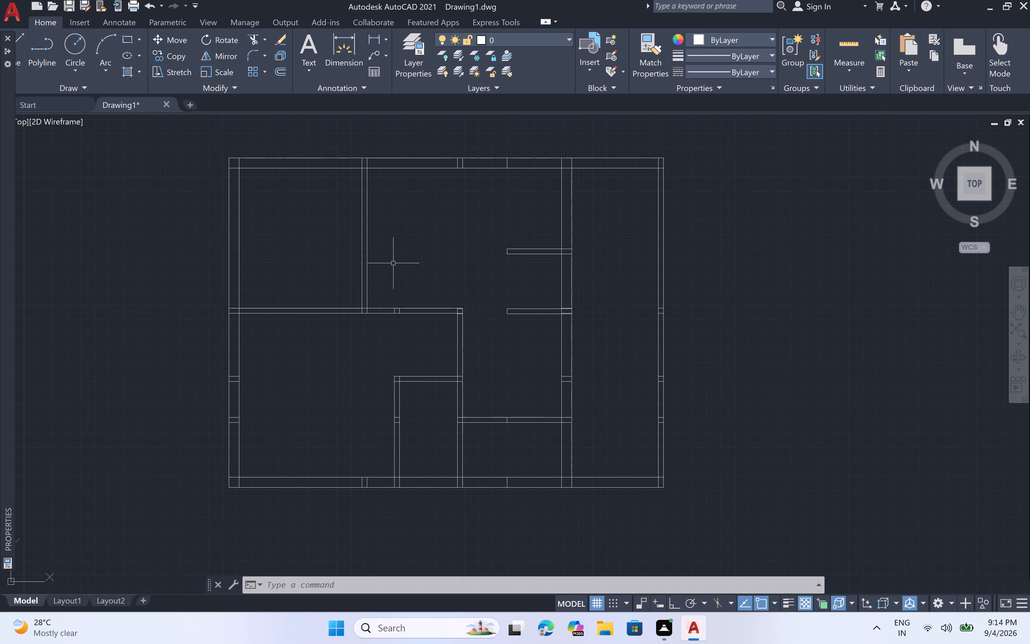
{"action": "middle_click_drag", "start_coordinate": [414, 266], "coordinate": [460, 301]}
{"action": "middle_click_drag", "start_coordinate": [460, 303], "coordinate": [589, 284]}
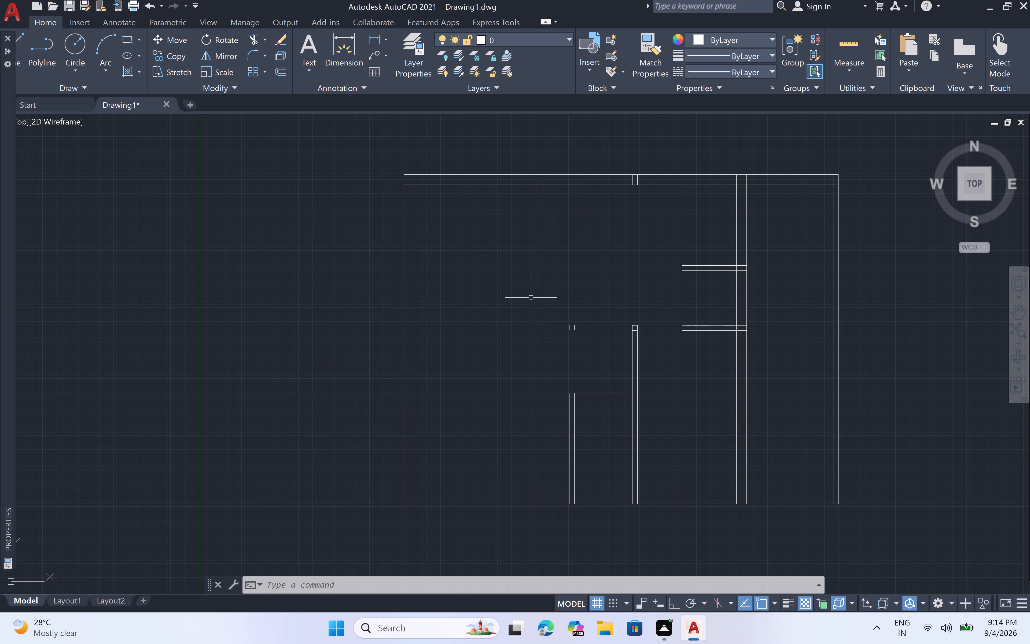
{"action": "scroll", "coordinate": [648, 148], "scroll_direction": "up", "scroll_amount": 2}
{"action": "scroll", "coordinate": [690, 183], "scroll_direction": "down", "scroll_amount": 1}
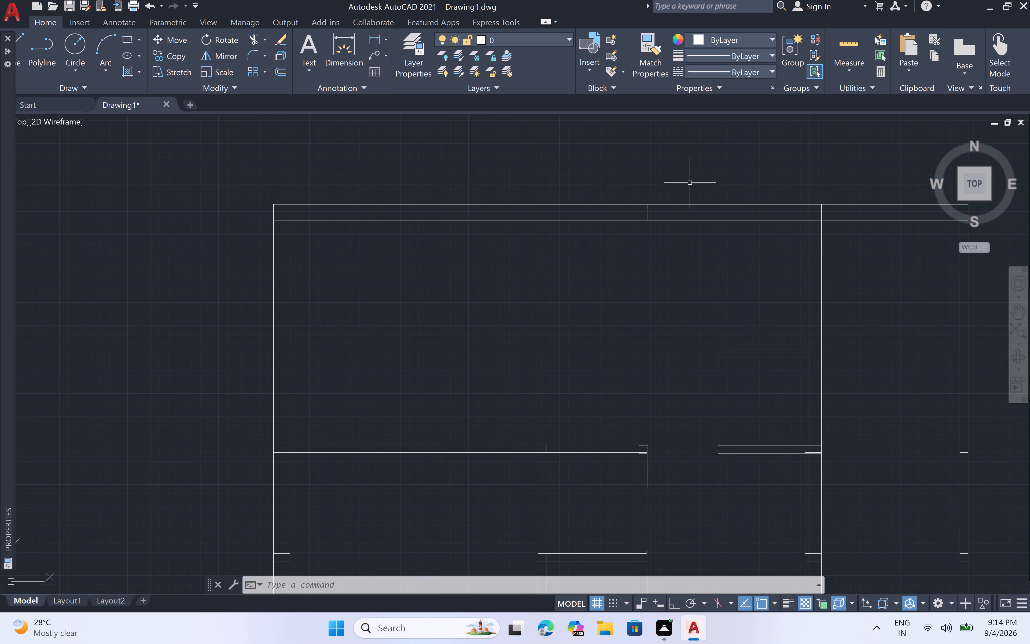
{"action": "scroll", "coordinate": [690, 183], "scroll_direction": "down", "scroll_amount": 2}
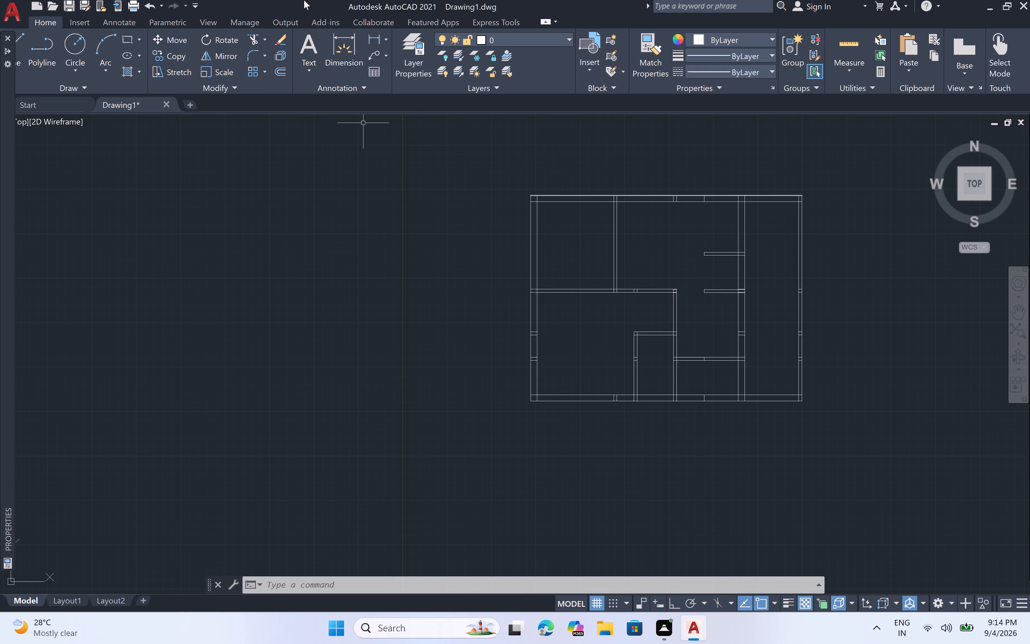
Create a new layer with index colour 130 (cyan), keeping the default name.
{"action": "left_click", "coordinate": [421, 61]}
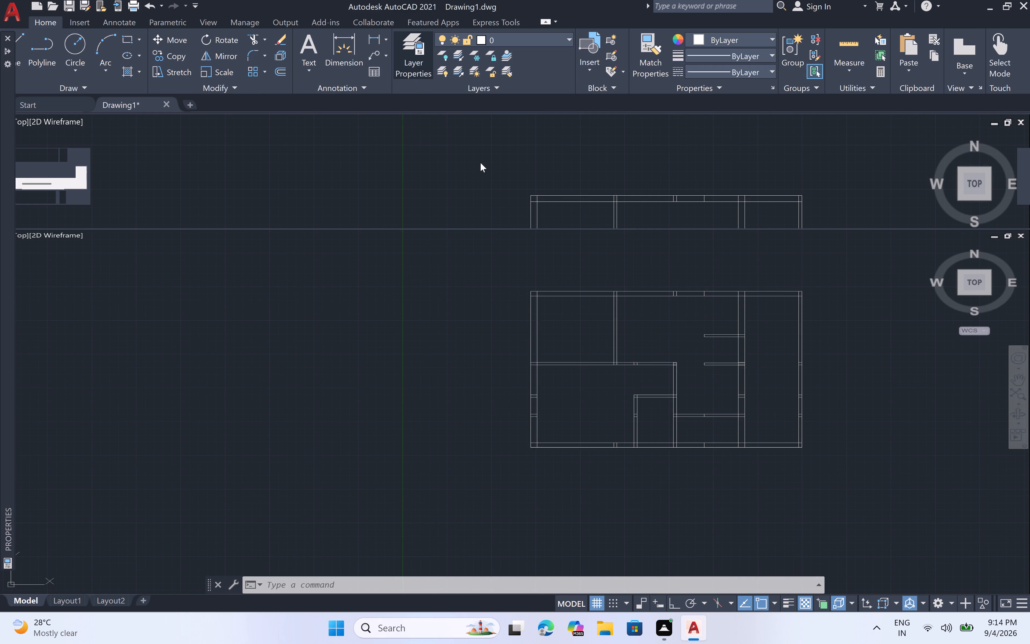
{"action": "right_click", "coordinate": [416, 185]}
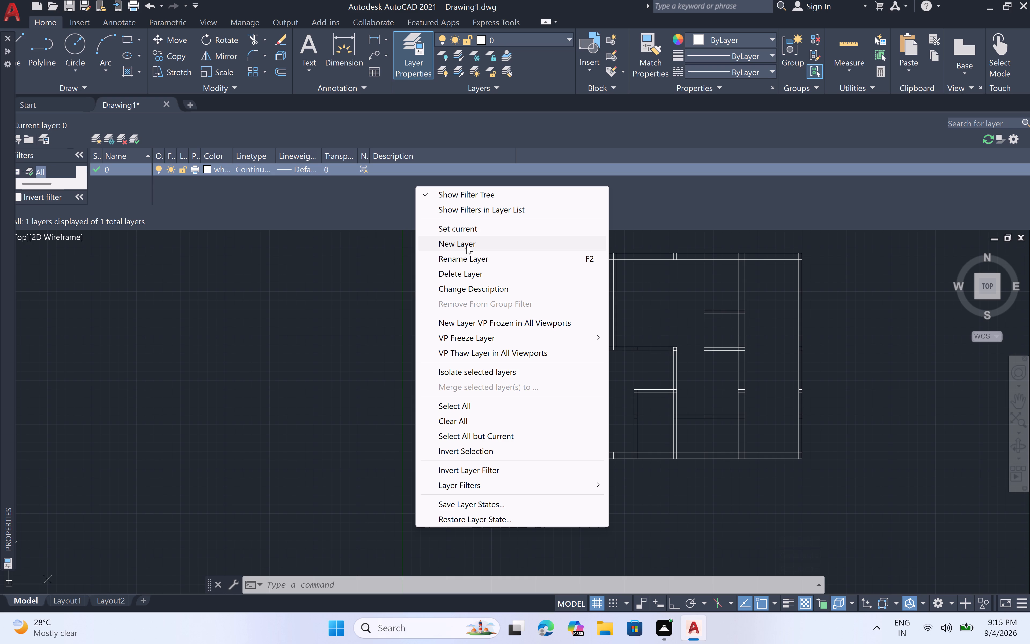
{"action": "left_click", "coordinate": [464, 245]}
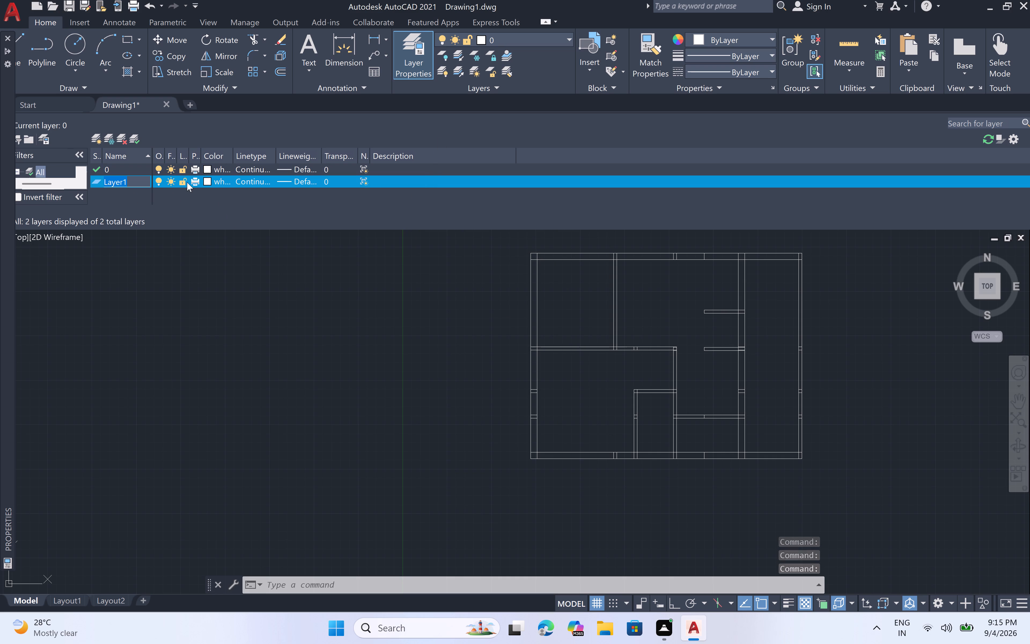
{"action": "left_click", "coordinate": [206, 181]}
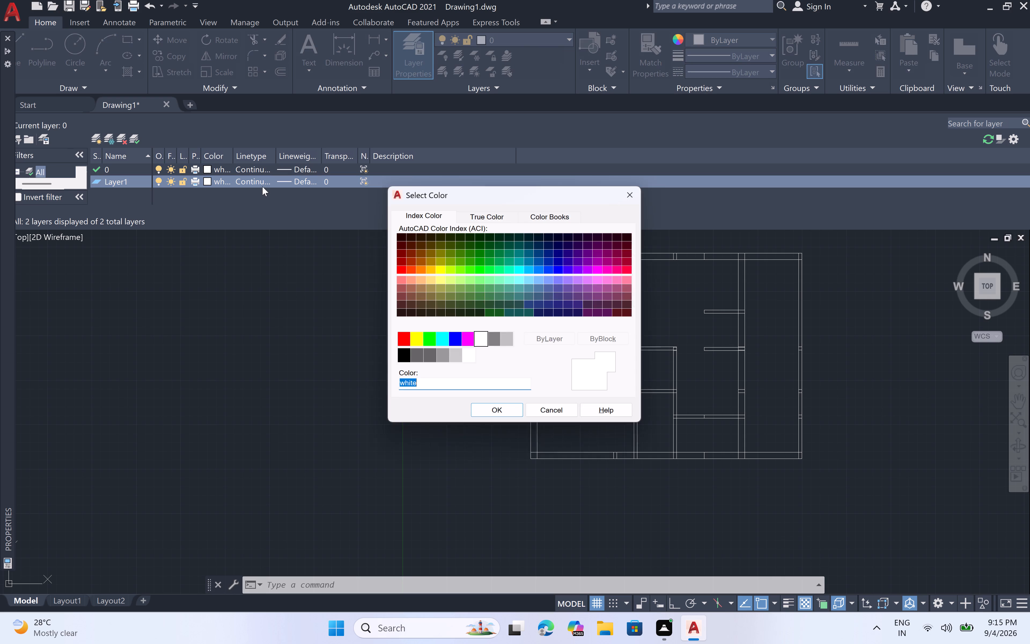
{"action": "left_click", "coordinate": [522, 266]}
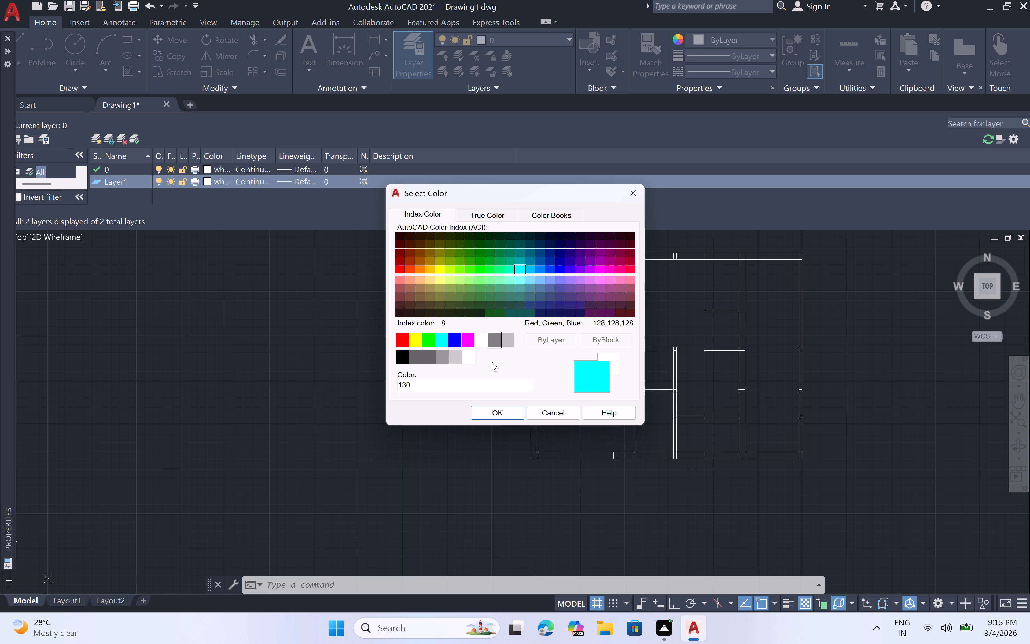
{"action": "left_click", "coordinate": [495, 413]}
{"action": "left_click", "coordinate": [493, 412]}
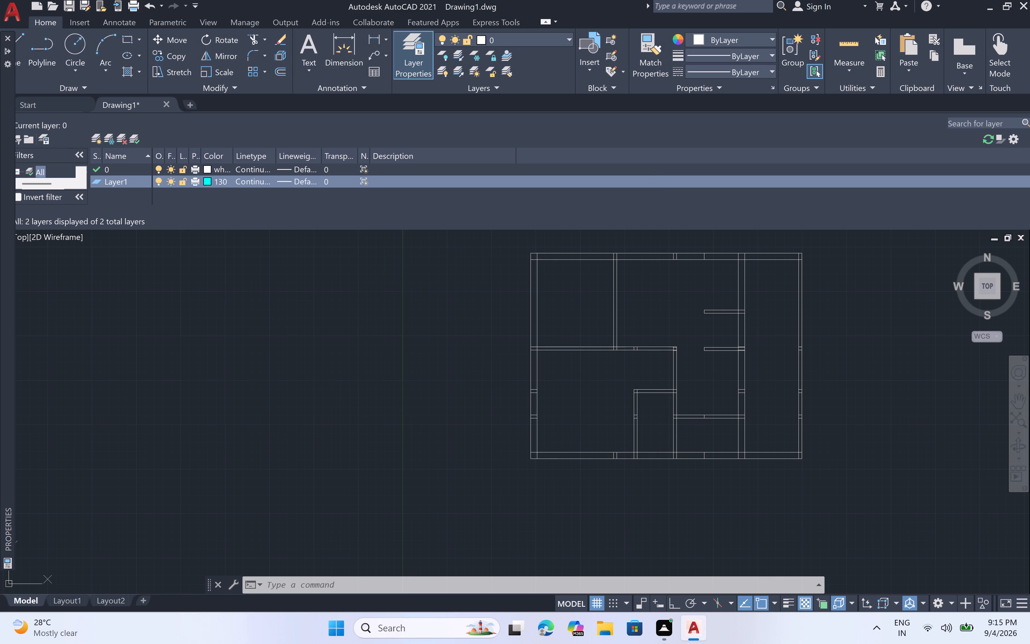
{"action": "left_click", "coordinate": [232, 306]}
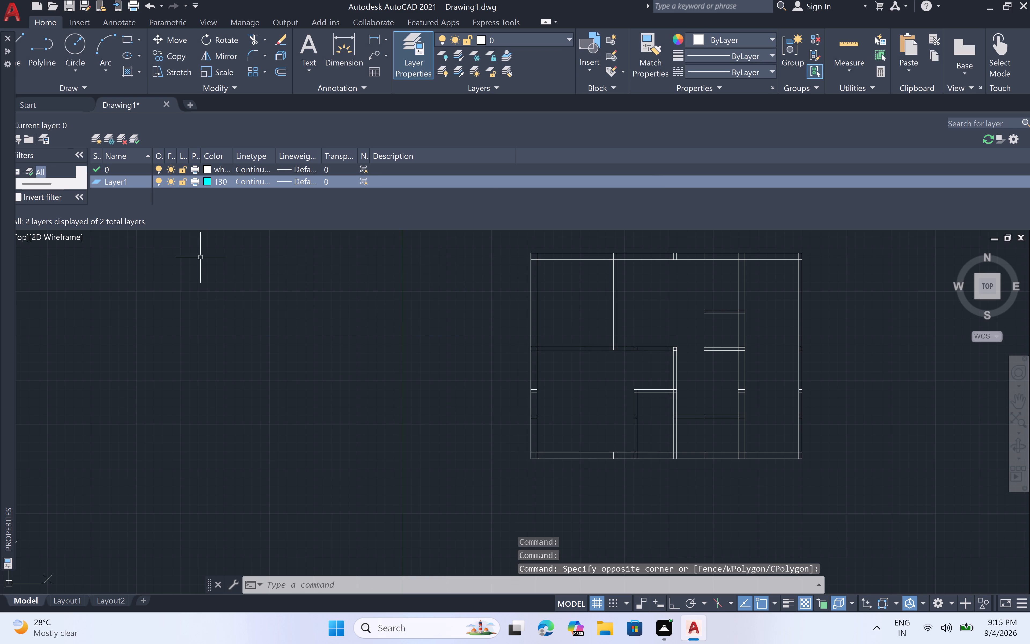
Create another new layer with index colour 220 (magenta) and close the layer manager.
{"action": "right_click", "coordinate": [219, 208]}
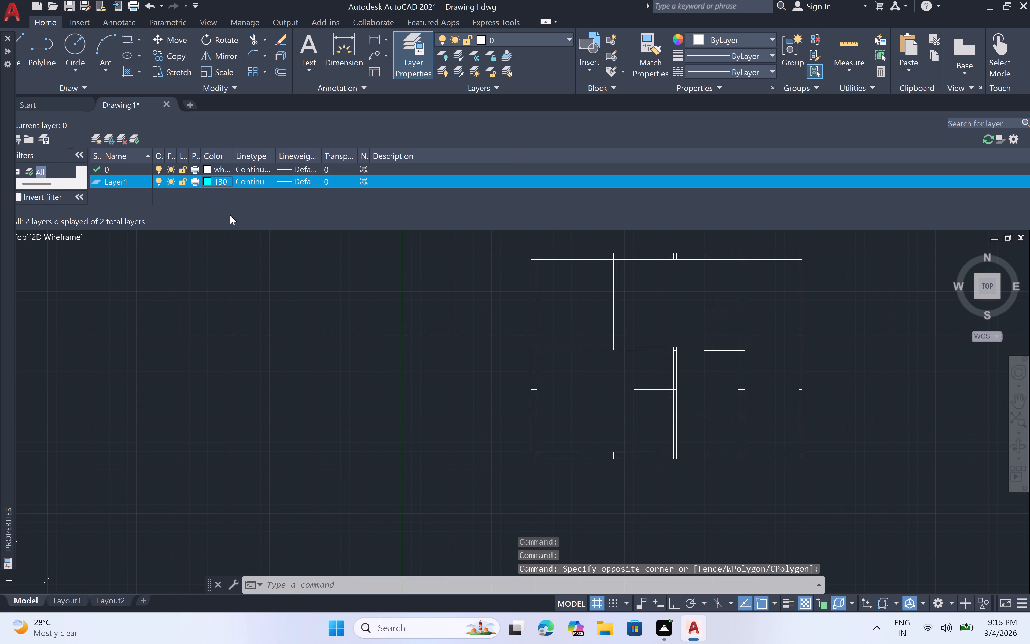
{"action": "right_click", "coordinate": [223, 197]}
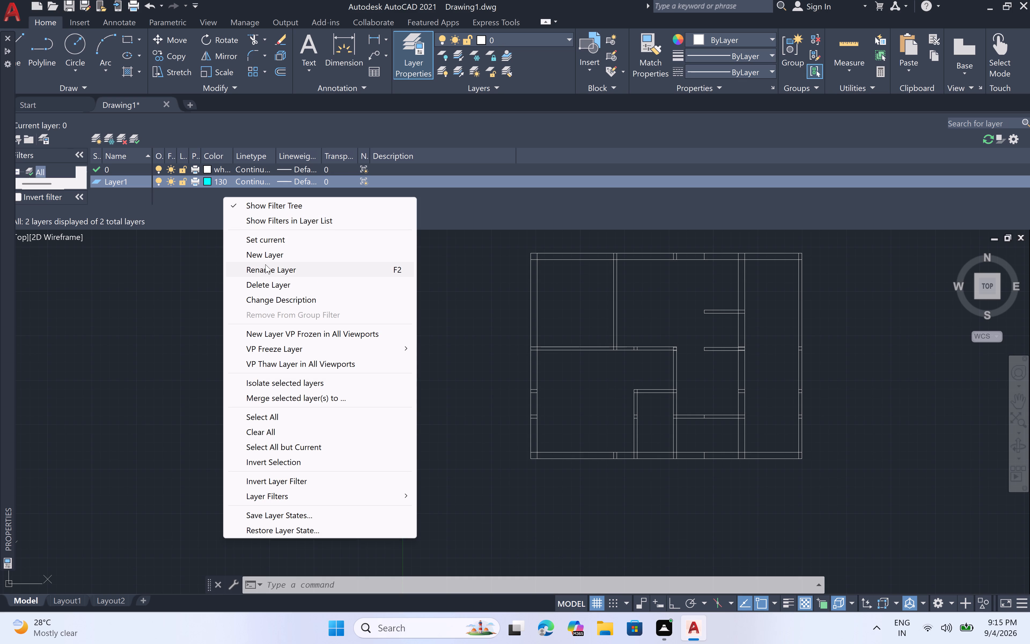
{"action": "left_click", "coordinate": [262, 253]}
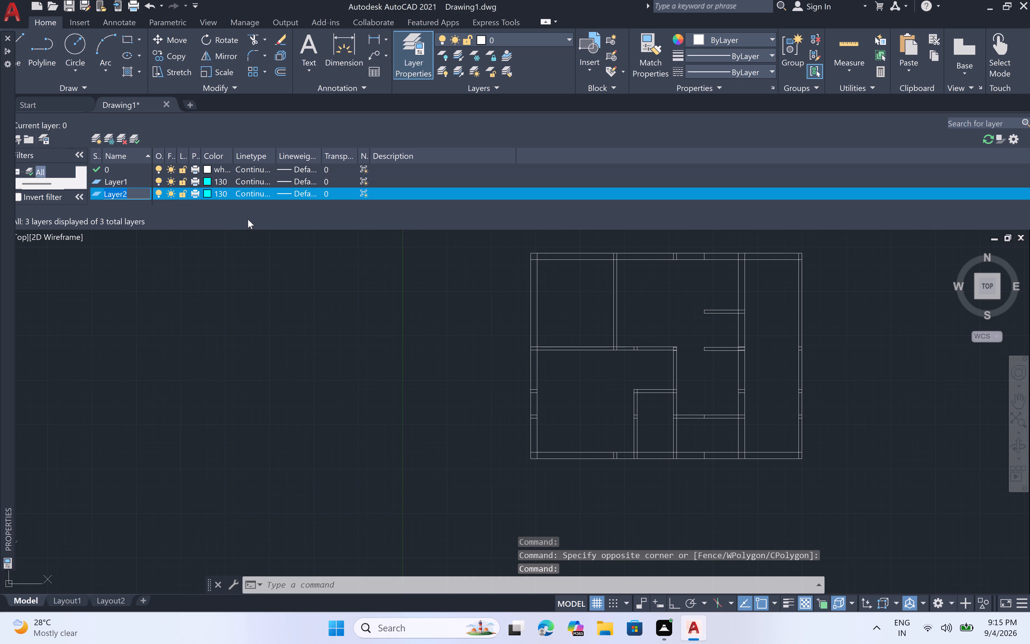
{"action": "left_click", "coordinate": [203, 193]}
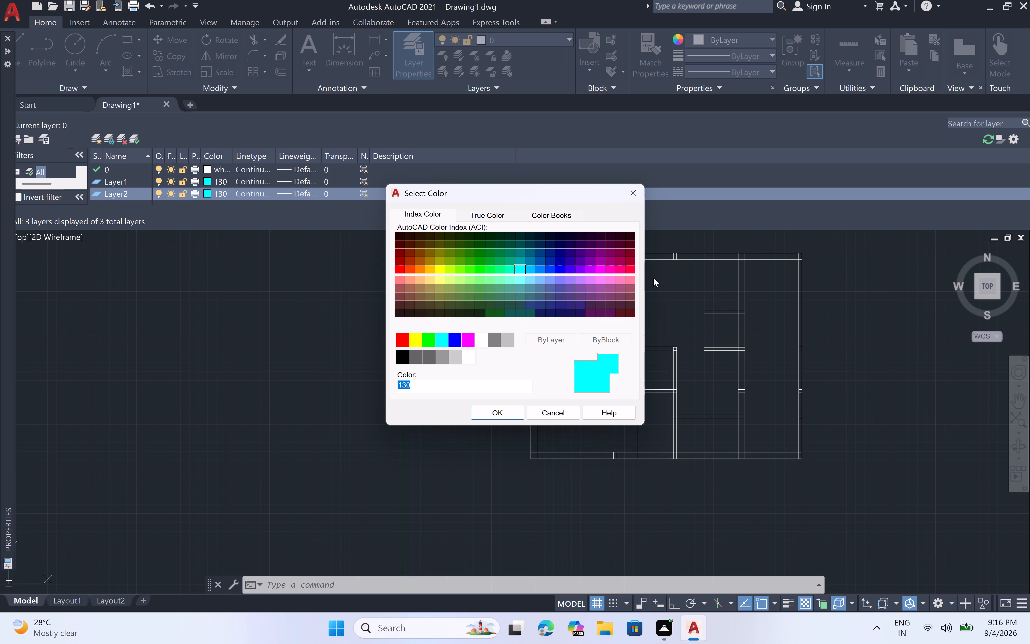
{"action": "left_click", "coordinate": [608, 270]}
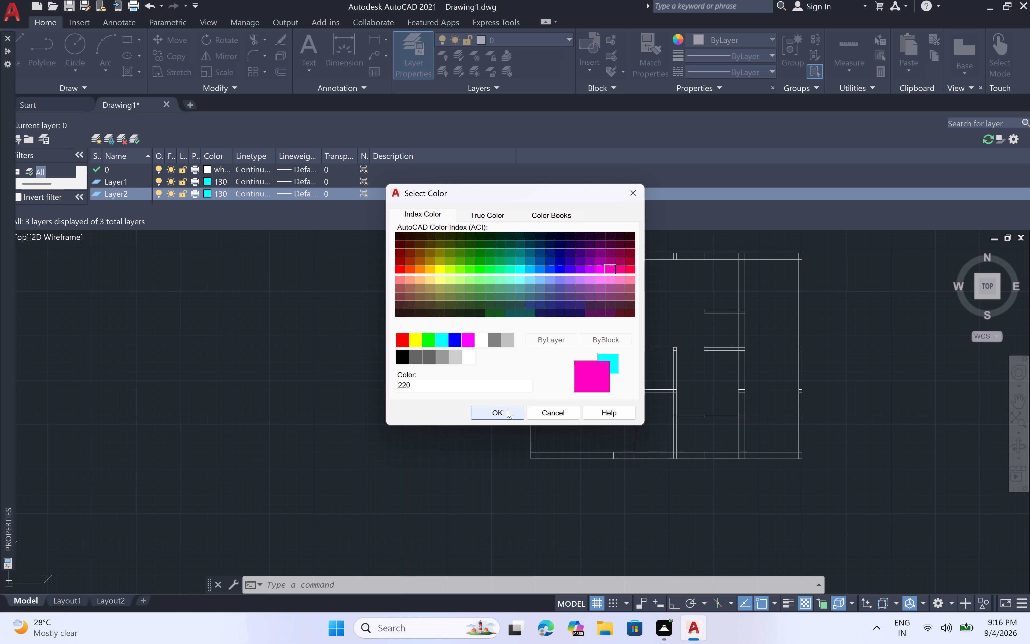
{"action": "left_click", "coordinate": [507, 409]}
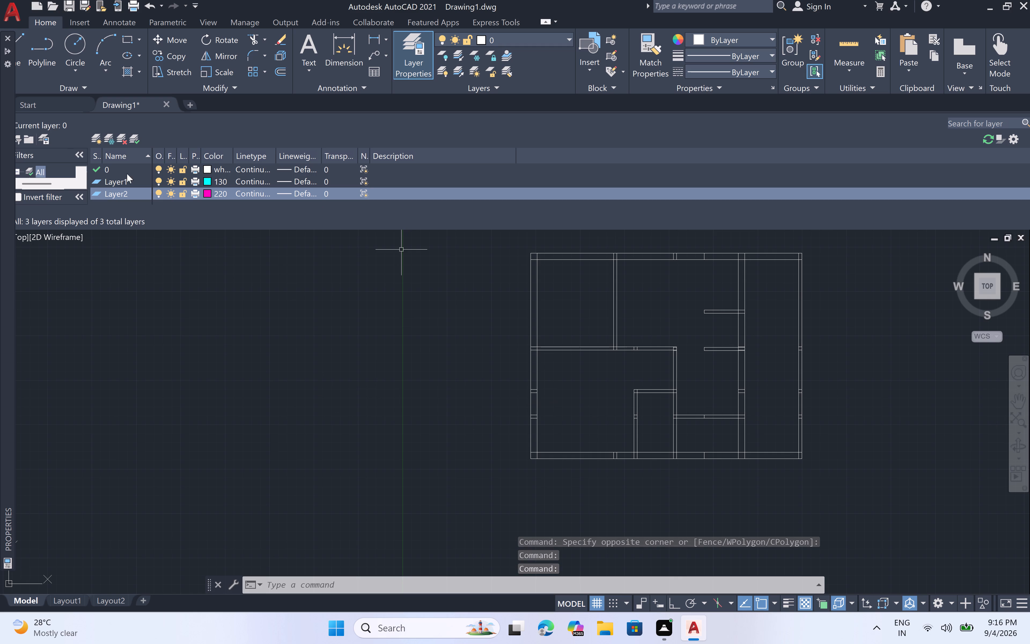
{"action": "left_click", "coordinate": [401, 70]}
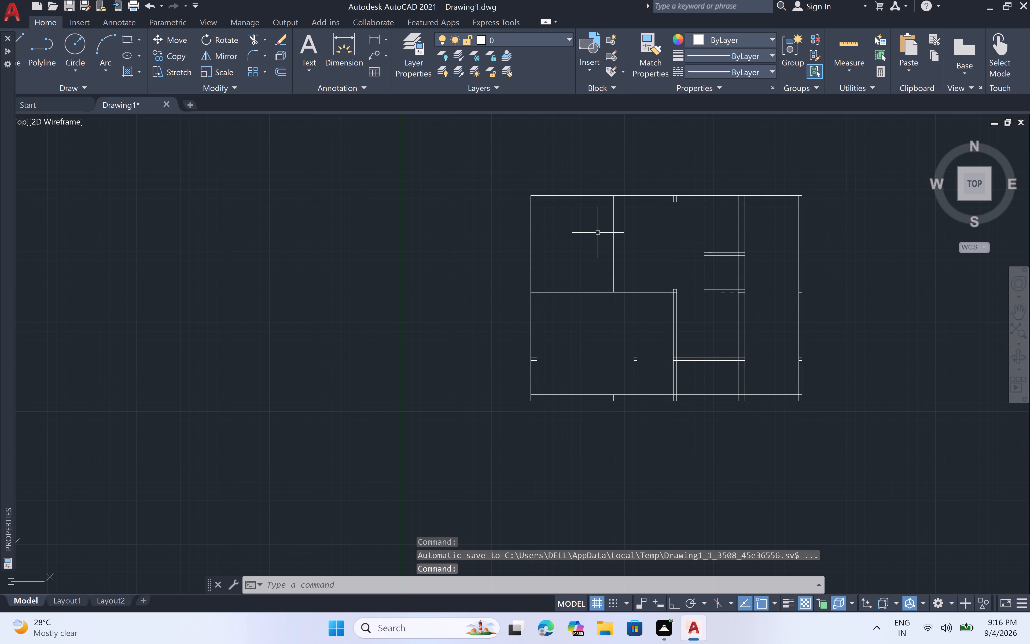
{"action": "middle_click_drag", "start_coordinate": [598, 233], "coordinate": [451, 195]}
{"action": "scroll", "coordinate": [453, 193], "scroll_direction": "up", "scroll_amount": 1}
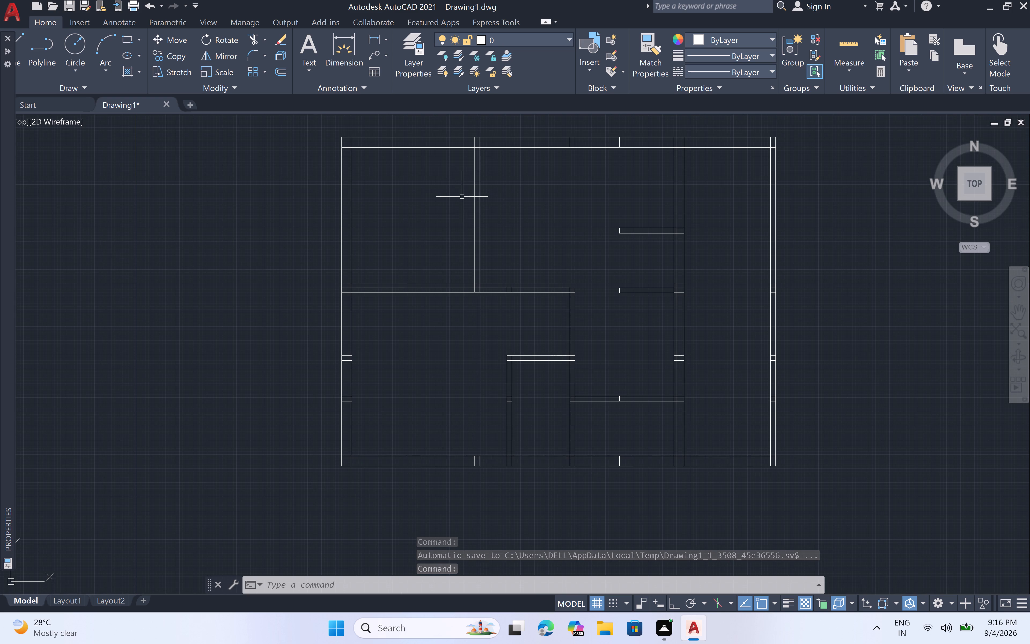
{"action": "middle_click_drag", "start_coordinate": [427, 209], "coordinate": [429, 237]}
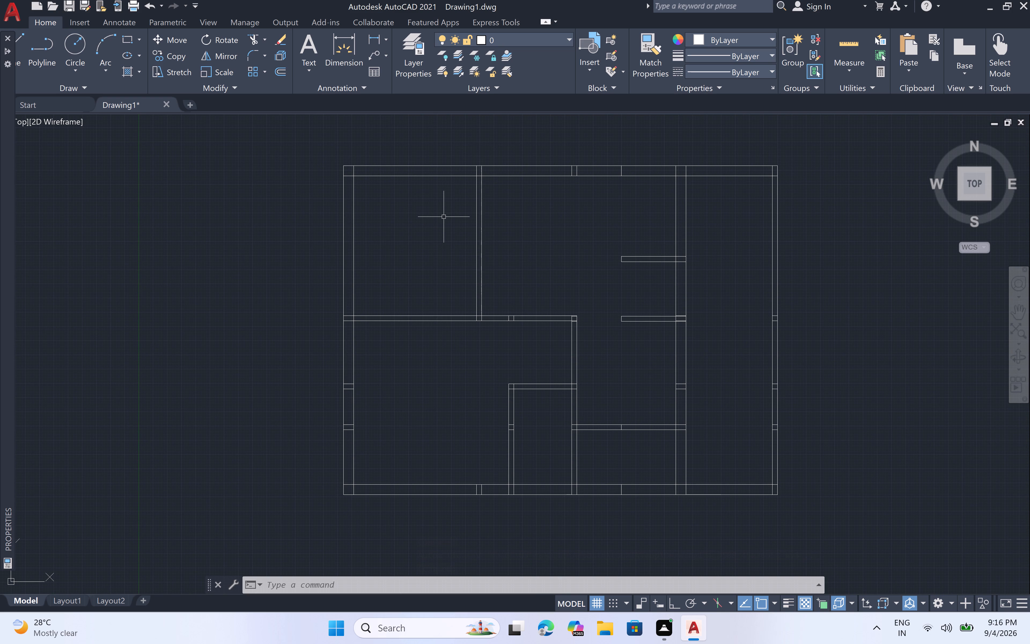
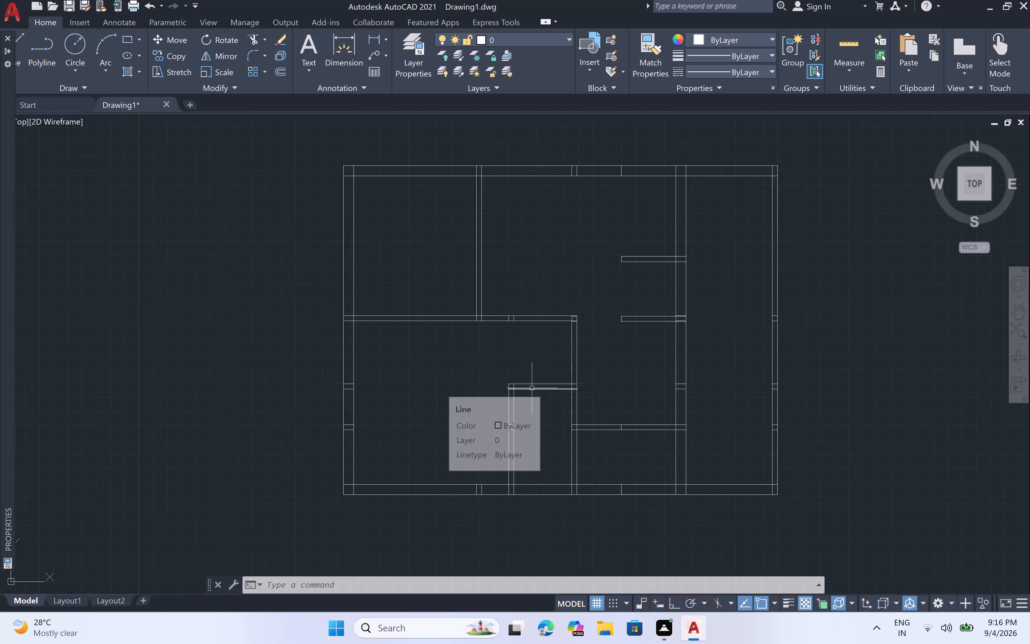
Examine the wall and partition layout of the floor plan, from the lower rooms up to the top wall.
{"action": "scroll", "coordinate": [602, 335], "scroll_direction": "down", "scroll_amount": 1}
{"action": "middle_click_drag", "start_coordinate": [604, 334], "coordinate": [604, 336]}
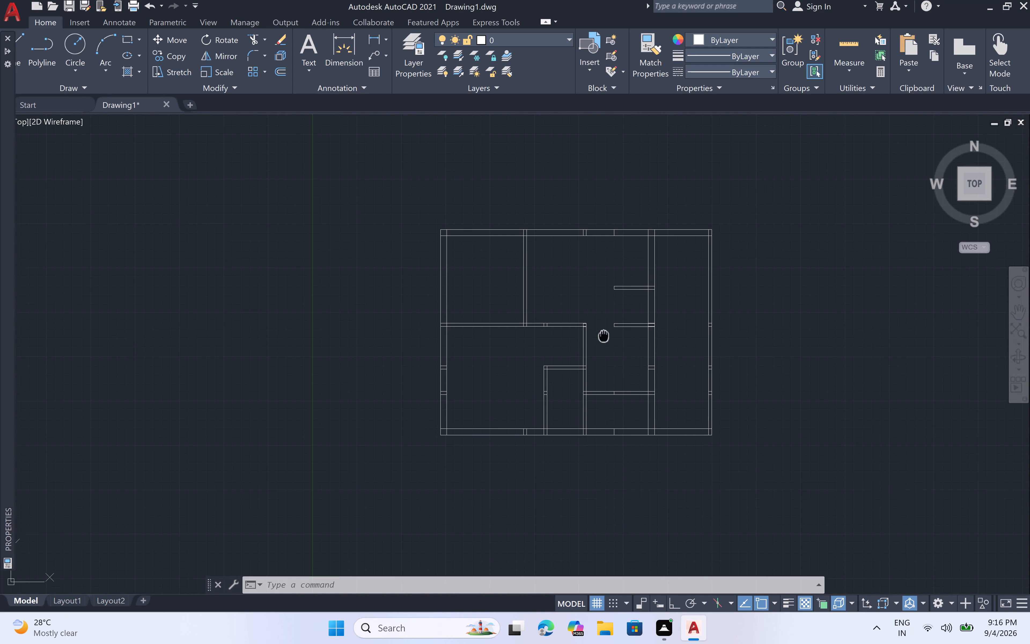
{"action": "middle_click_drag", "start_coordinate": [604, 336], "coordinate": [604, 374]}
{"action": "middle_click_drag", "start_coordinate": [700, 430], "coordinate": [483, 354]}
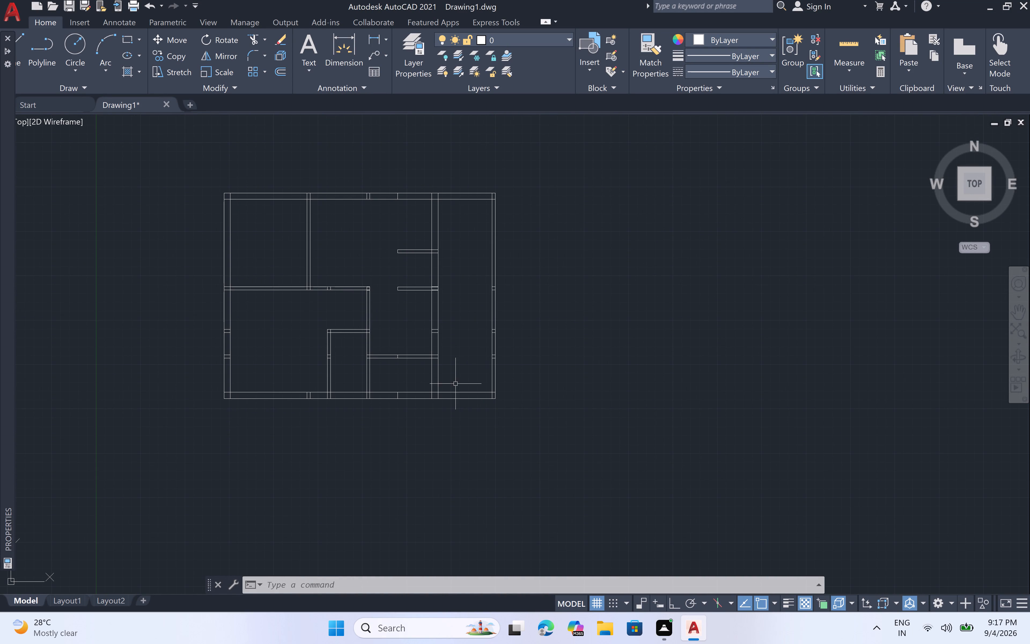
{"action": "scroll", "coordinate": [455, 384], "scroll_direction": "up", "scroll_amount": 3}
{"action": "scroll", "coordinate": [458, 379], "scroll_direction": "down", "scroll_amount": 1}
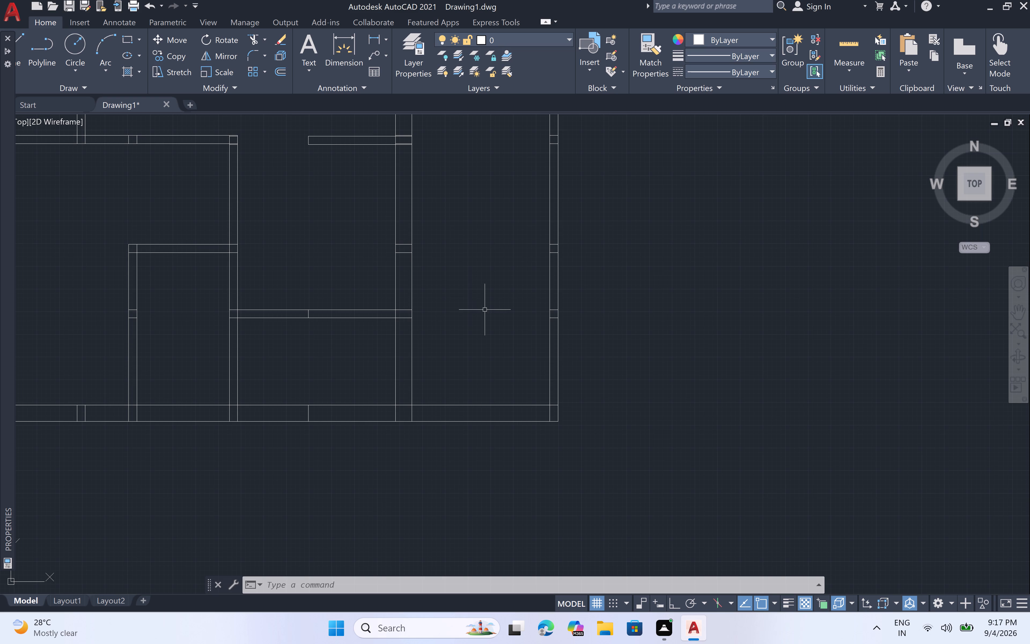
{"action": "scroll", "coordinate": [487, 310], "scroll_direction": "down", "scroll_amount": 1}
{"action": "middle_click_drag", "start_coordinate": [480, 314], "coordinate": [488, 367]}
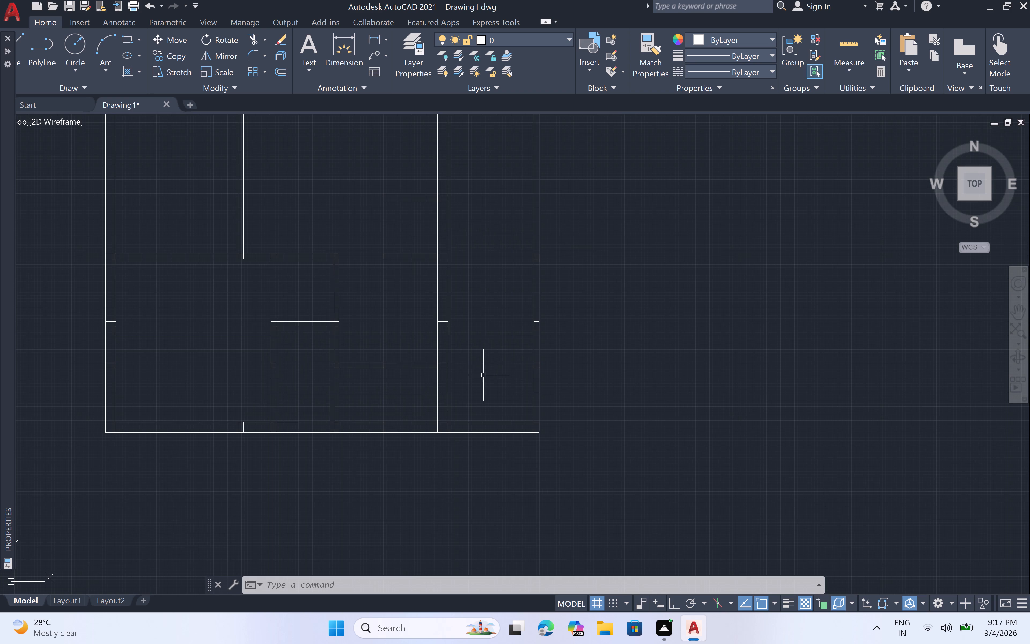
{"action": "scroll", "coordinate": [477, 385], "scroll_direction": "up", "scroll_amount": 2}
{"action": "scroll", "coordinate": [469, 335], "scroll_direction": "down", "scroll_amount": 2}
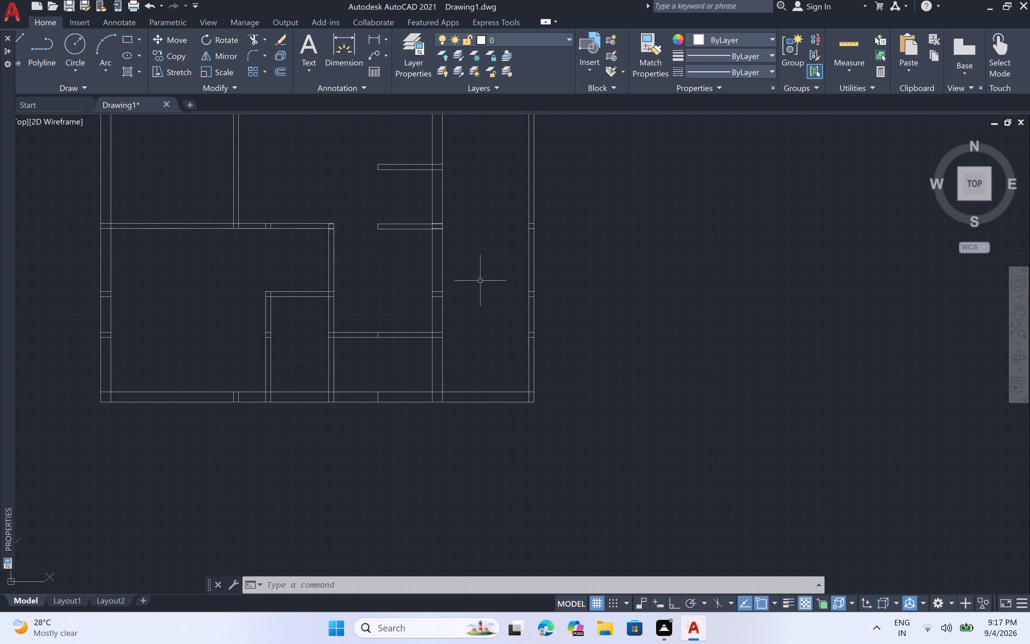
{"action": "middle_click_drag", "start_coordinate": [480, 280], "coordinate": [481, 337]}
{"action": "scroll", "coordinate": [480, 333], "scroll_direction": "up", "scroll_amount": 1}
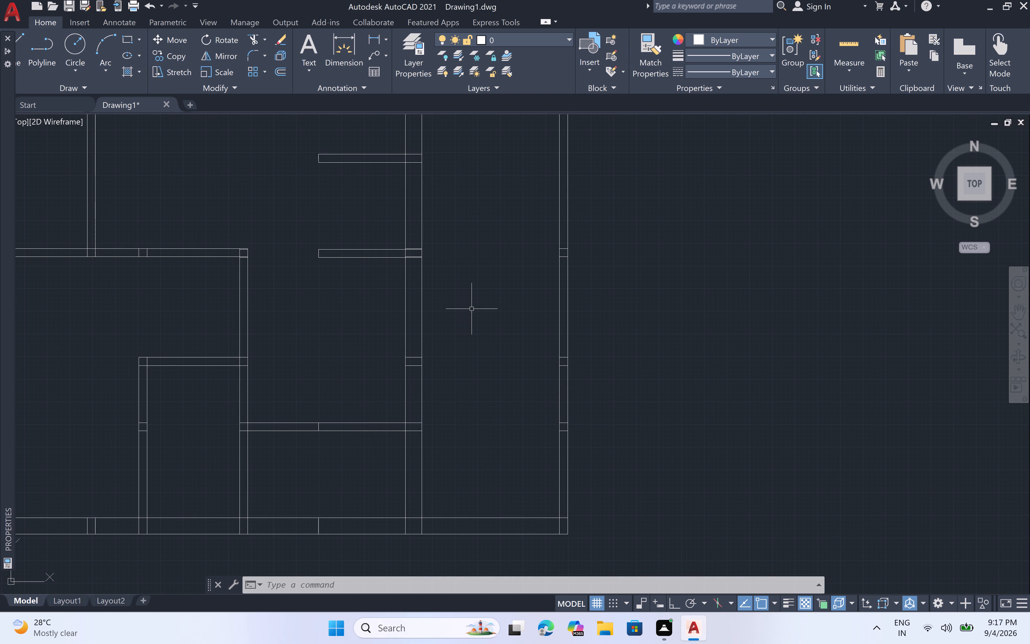
{"action": "scroll", "coordinate": [500, 334], "scroll_direction": "down", "scroll_amount": 2}
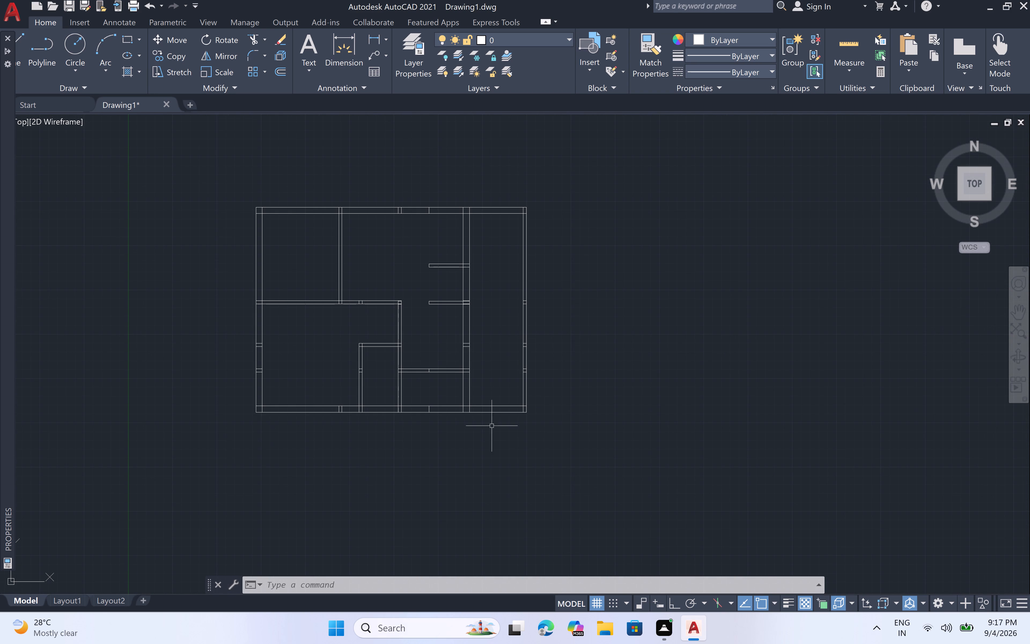
{"action": "scroll", "coordinate": [474, 420], "scroll_direction": "up", "scroll_amount": 1}
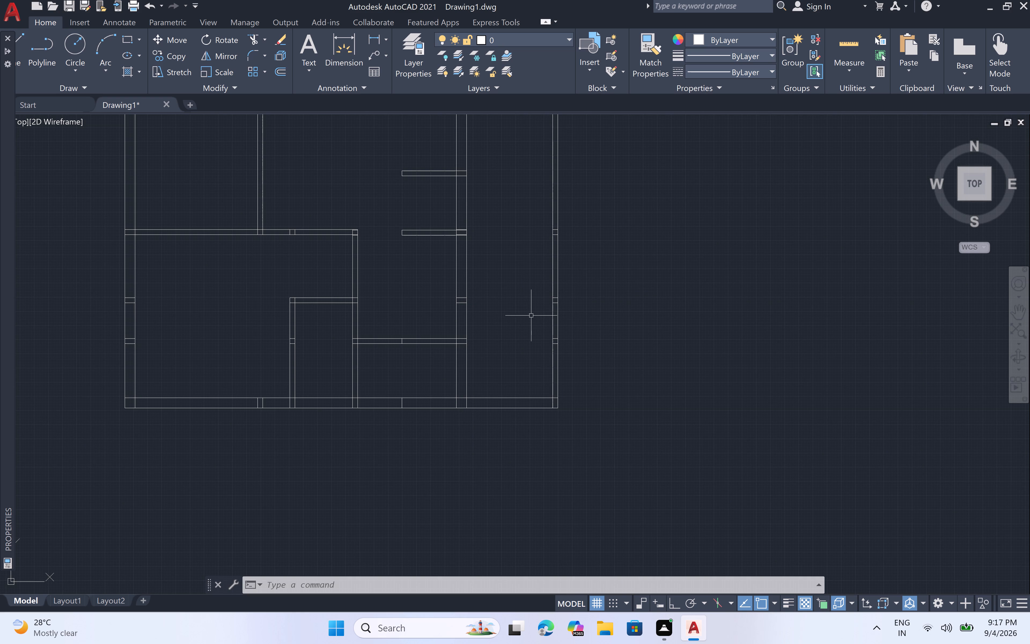
{"action": "scroll", "coordinate": [513, 294], "scroll_direction": "down", "scroll_amount": 1}
{"action": "middle_click_drag", "start_coordinate": [514, 292], "coordinate": [525, 397]}
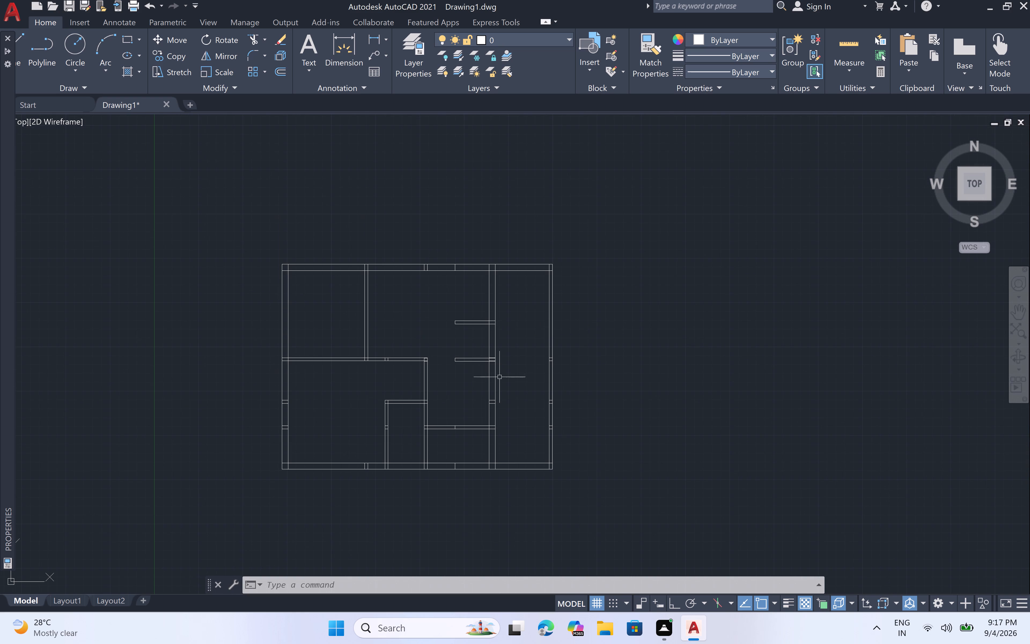
{"action": "scroll", "coordinate": [290, 279], "scroll_direction": "up", "scroll_amount": 2}
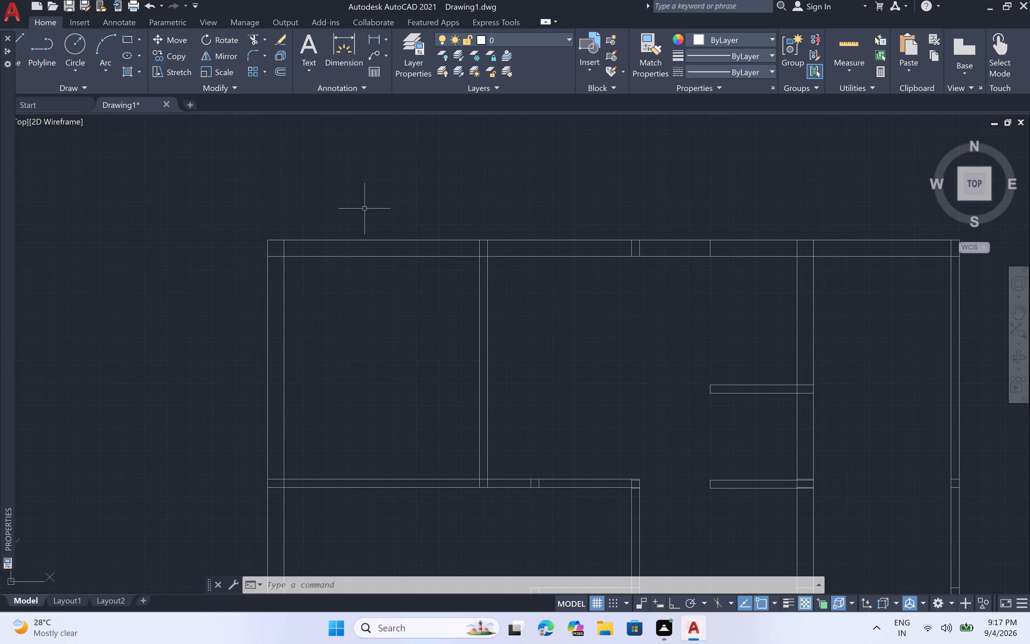
Change the colour of Layer2 to bright purple from the index colour palette.
{"action": "left_click", "coordinate": [568, 38]}
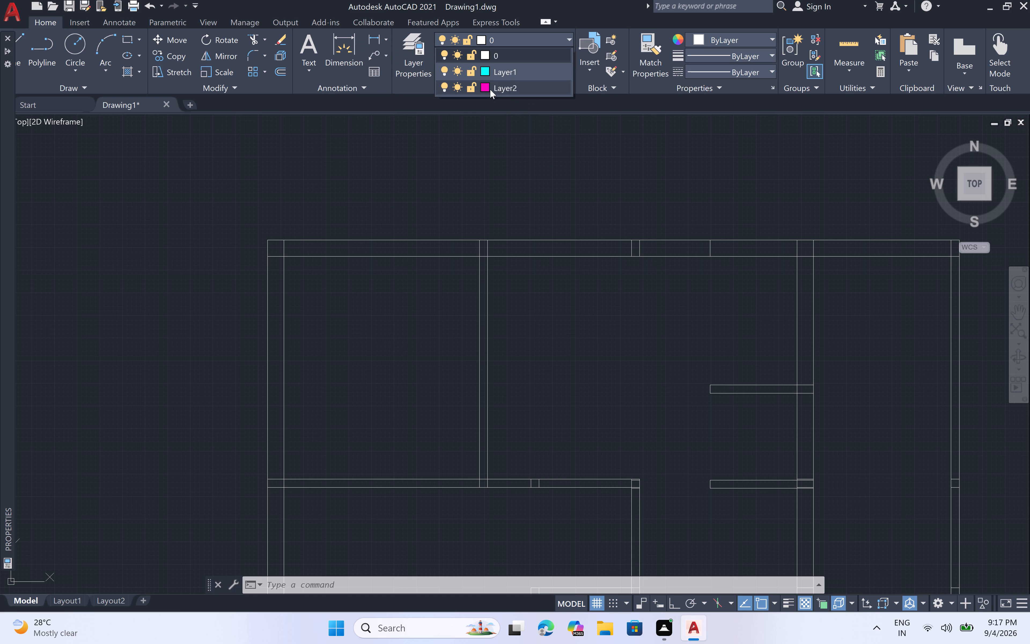
{"action": "left_click", "coordinate": [486, 87]}
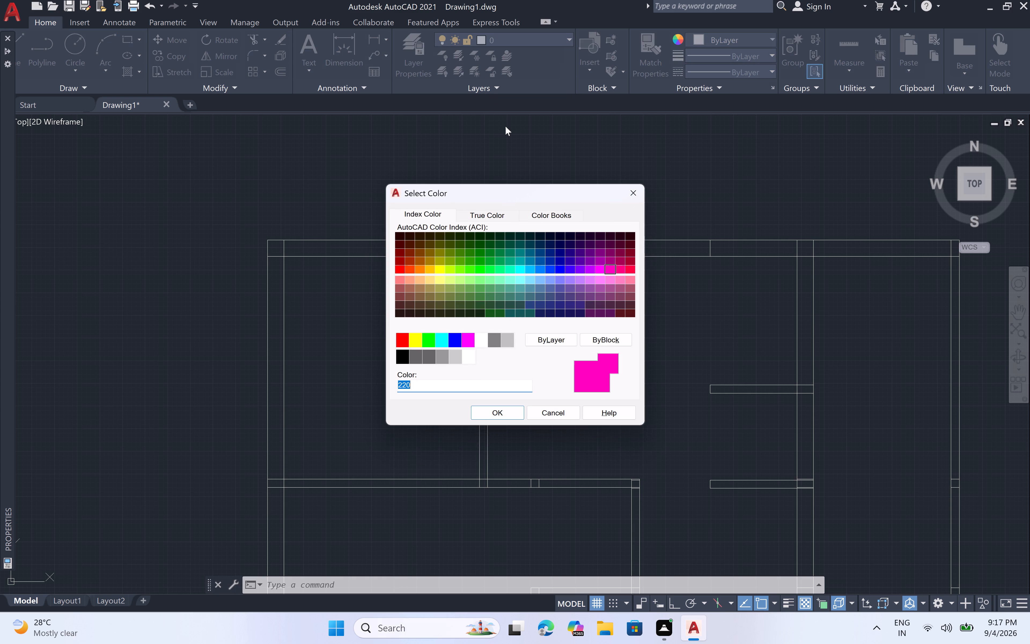
{"action": "left_click", "coordinate": [588, 268]}
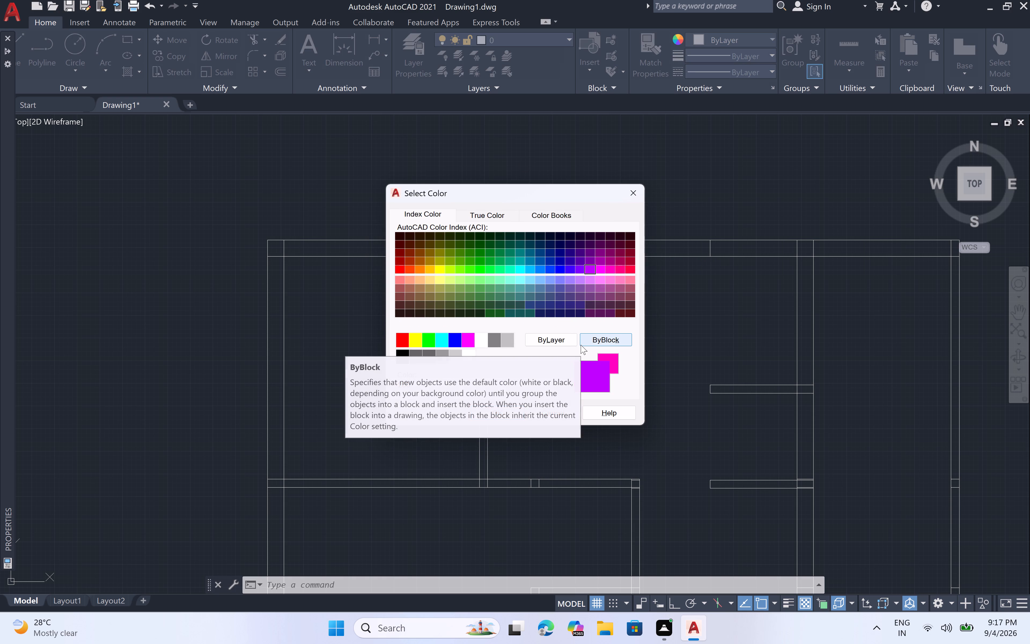
{"action": "left_click", "coordinate": [521, 417]}
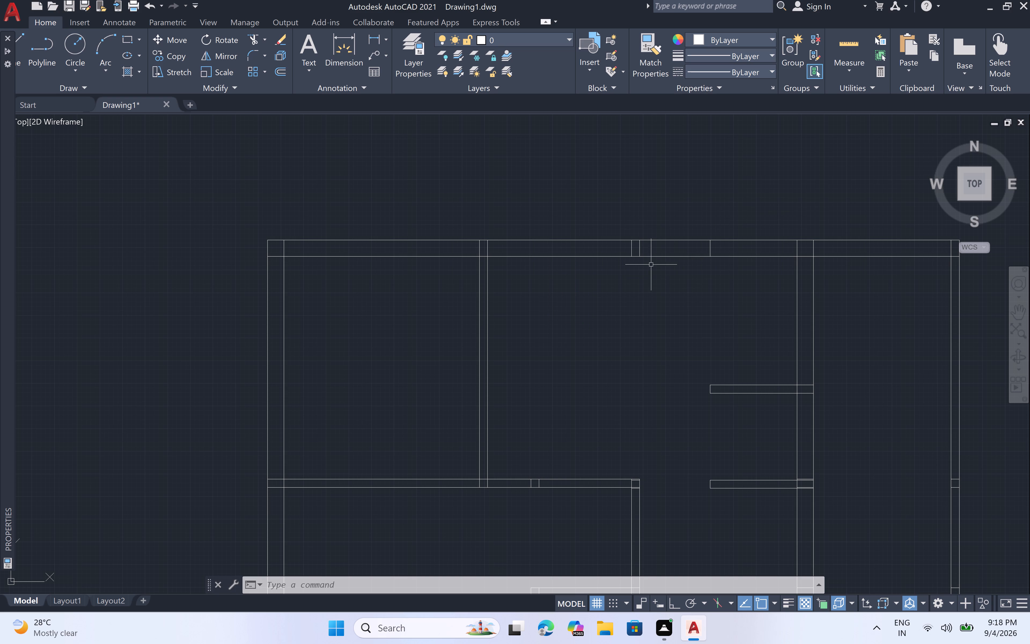
Trim away the three short cross lines inside the top exterior wall of the upper middle room with a fence.
{"action": "scroll", "coordinate": [675, 226], "scroll_direction": "up", "scroll_amount": 3}
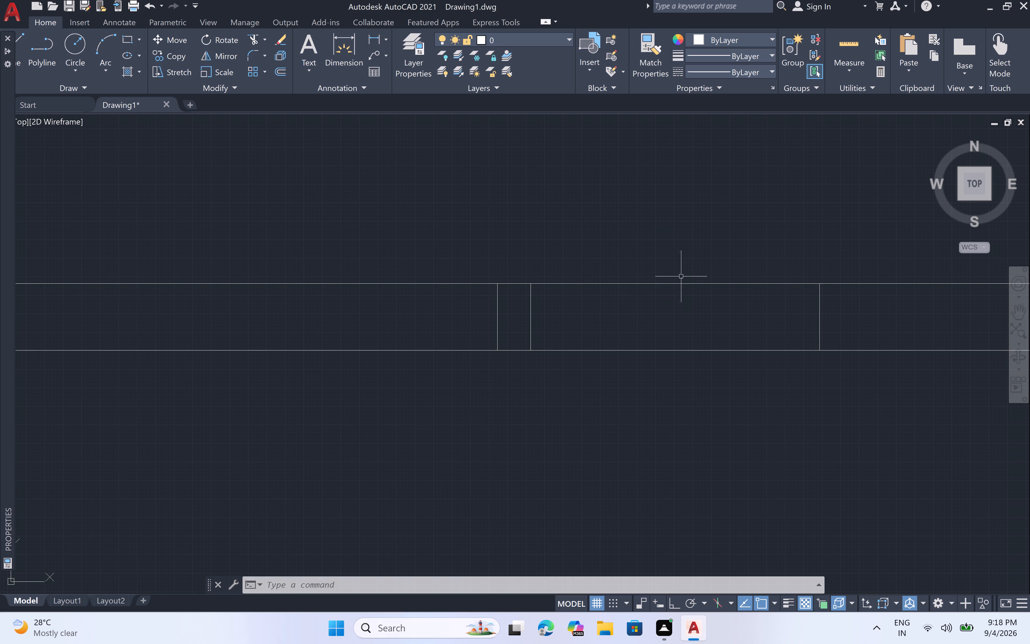
{"action": "key", "text": "t"}
{"action": "key", "text": "r"}
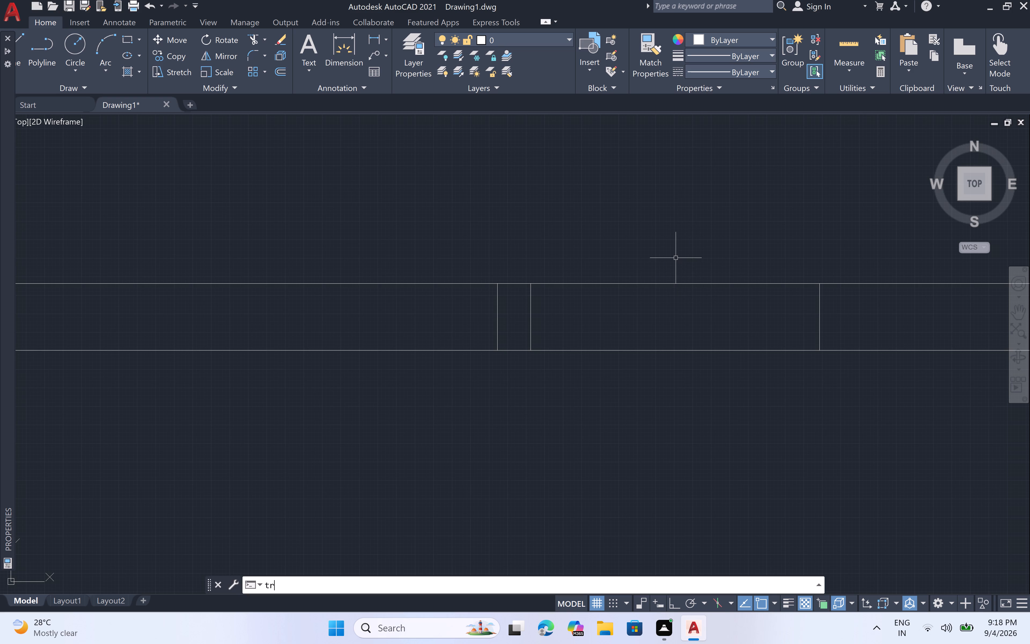
{"action": "key", "text": "space"}
{"action": "left_click", "coordinate": [431, 322]}
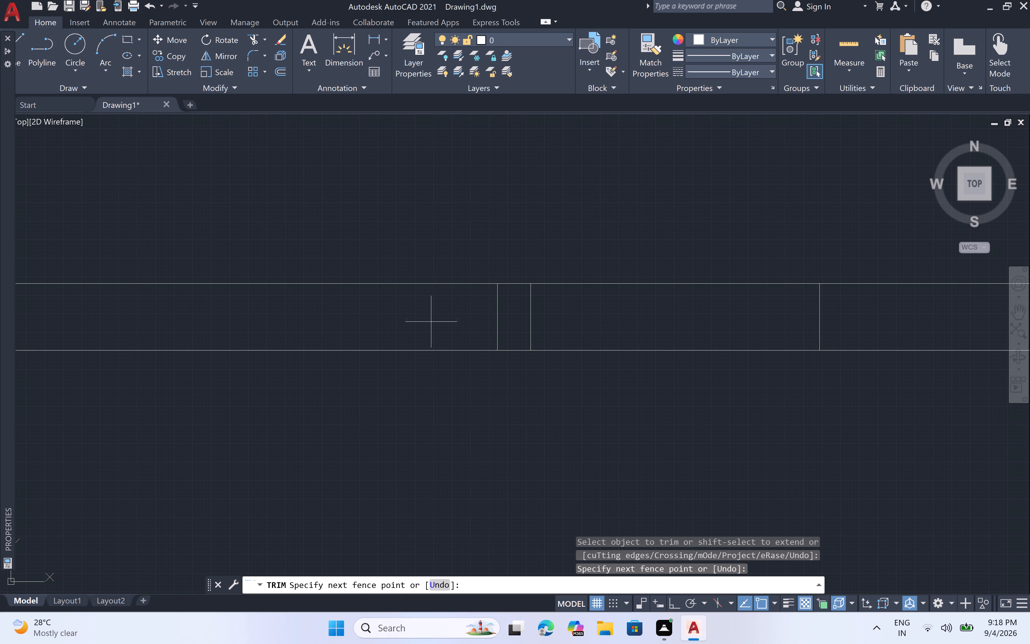
{"action": "left_click", "coordinate": [874, 316]}
{"action": "scroll", "coordinate": [877, 303], "scroll_direction": "down", "scroll_amount": 4}
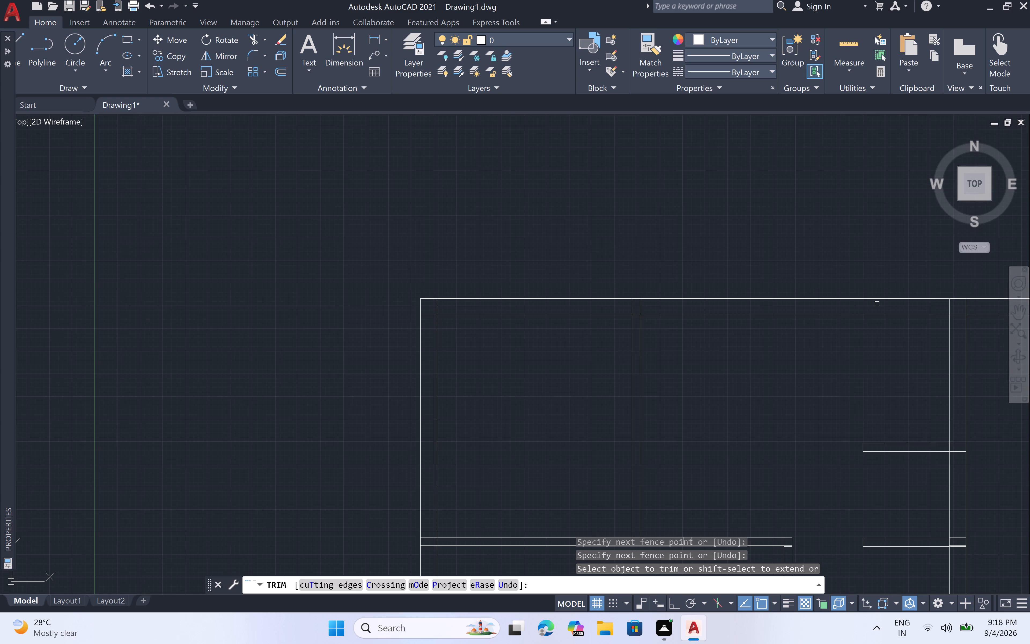
{"action": "middle_click_drag", "start_coordinate": [865, 256], "coordinate": [677, 244]}
{"action": "key", "text": "Escape"}
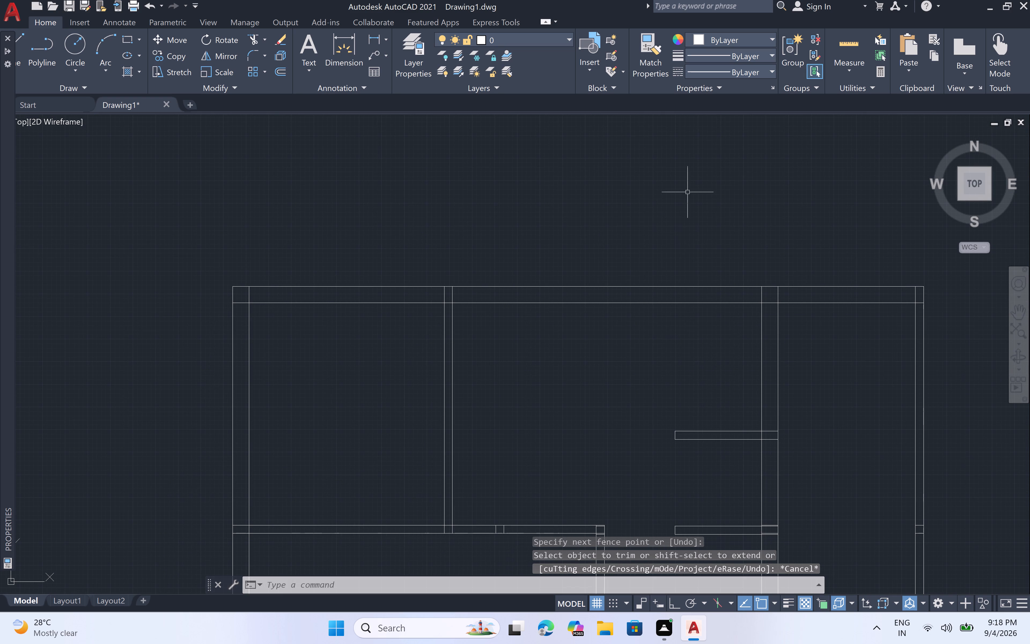
Make the cyan Layer1 the current layer.
{"action": "left_click", "coordinate": [567, 40]}
{"action": "left_click", "coordinate": [558, 68]}
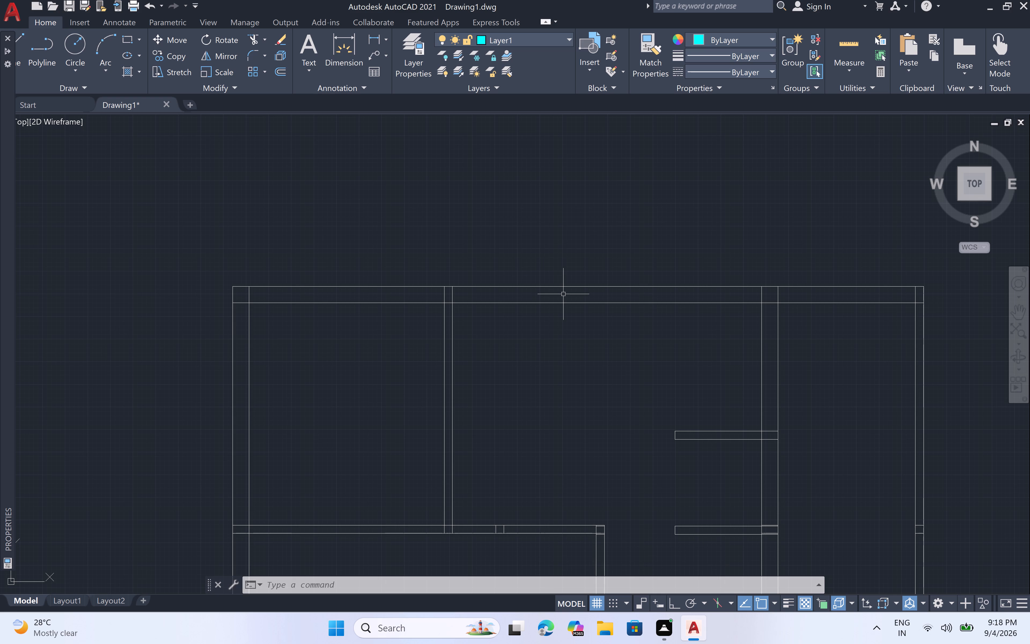
With Ortho on, draw a 5' centreline inside the upper middle room's top wall, with lines across the wall thickness at both ends.
{"action": "scroll", "coordinate": [562, 294], "scroll_direction": "up", "scroll_amount": 1}
{"action": "scroll", "coordinate": [563, 294], "scroll_direction": "down", "scroll_amount": 1}
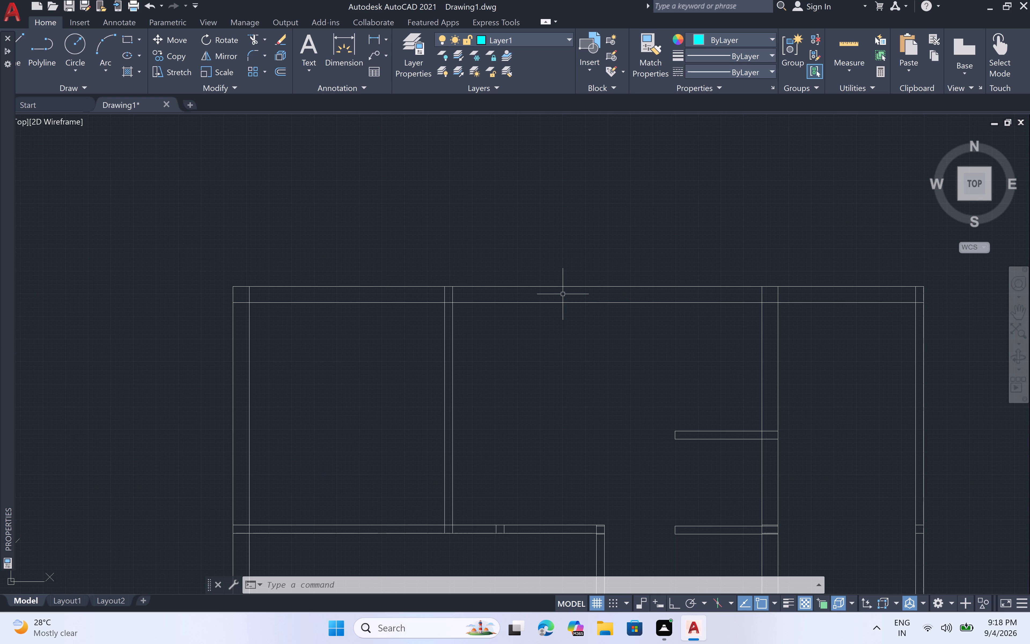
{"action": "key", "text": "l"}
{"action": "key", "text": "space"}
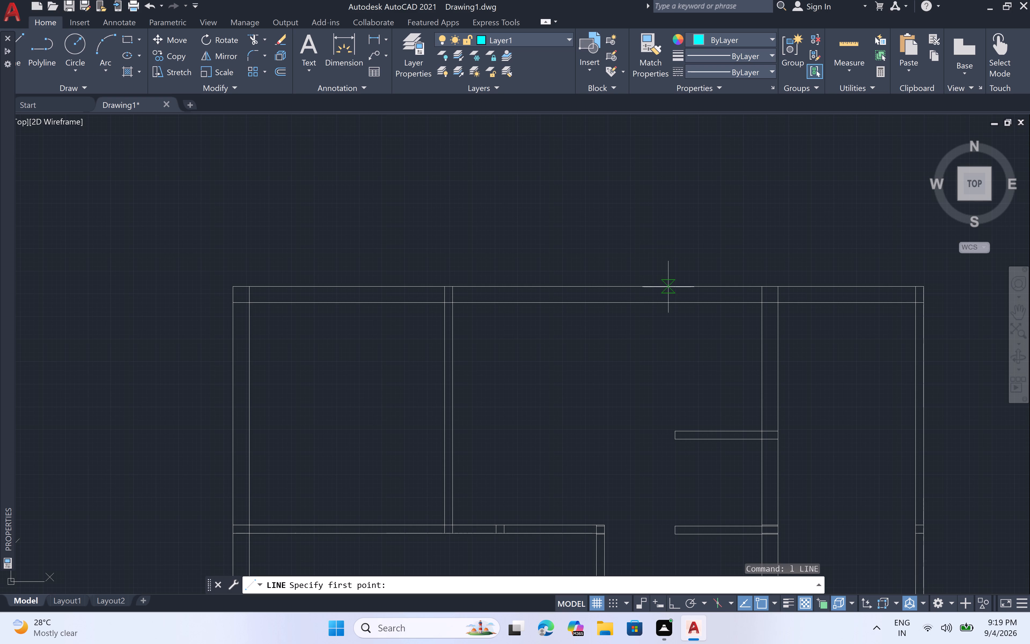
{"action": "left_click", "coordinate": [660, 286]}
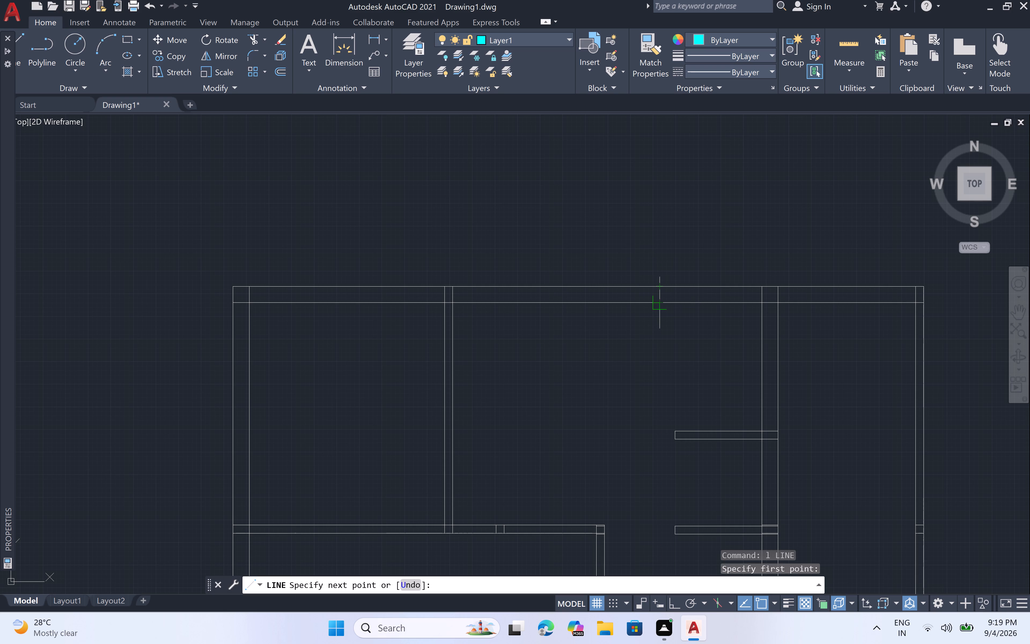
{"action": "key", "text": "F8"}
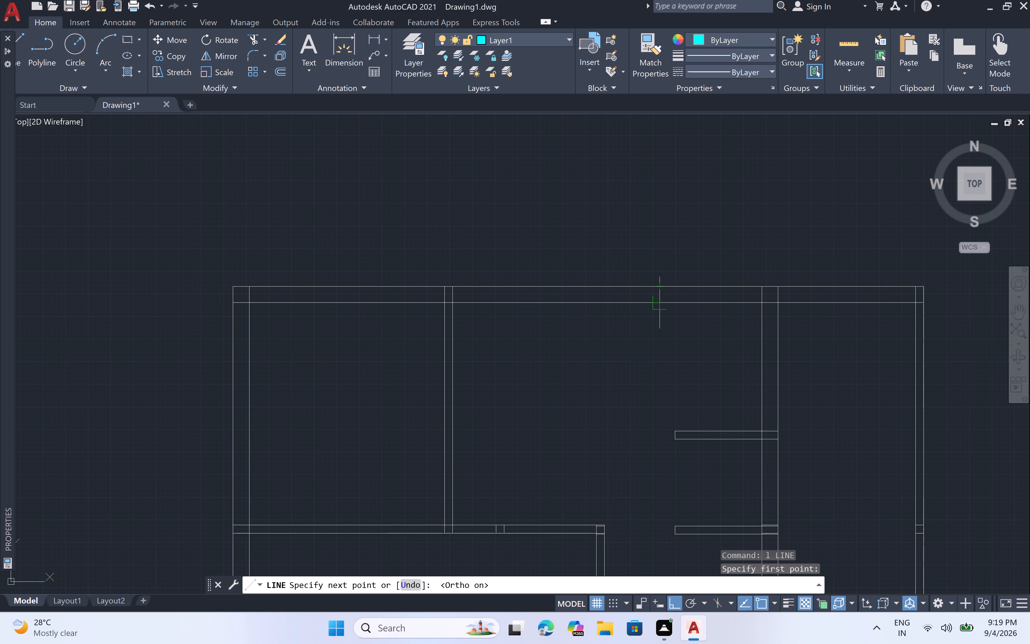
{"action": "left_click", "coordinate": [662, 297]}
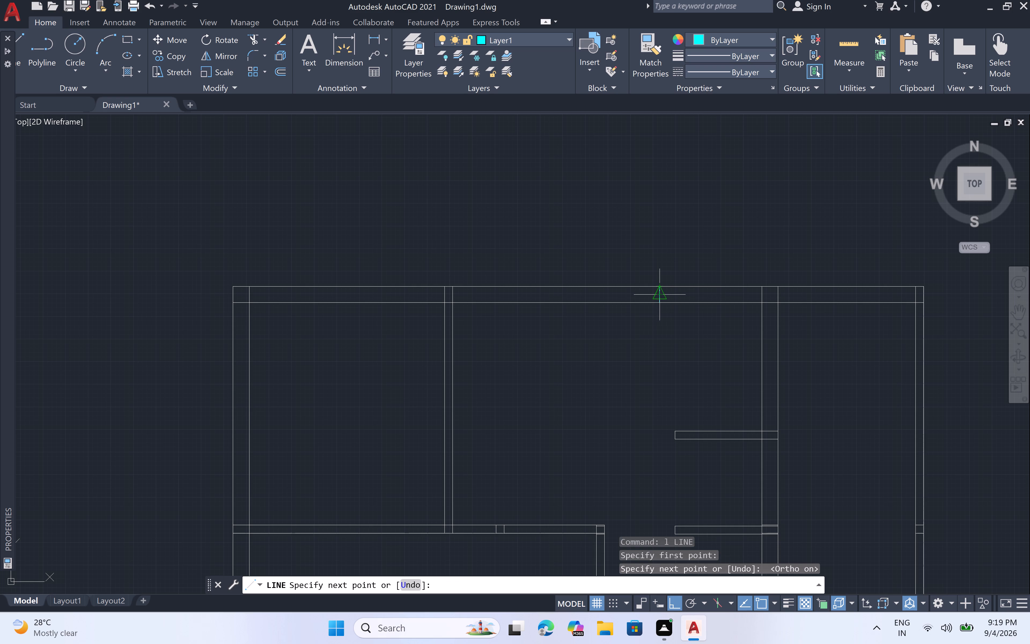
{"action": "left_click", "coordinate": [657, 295]}
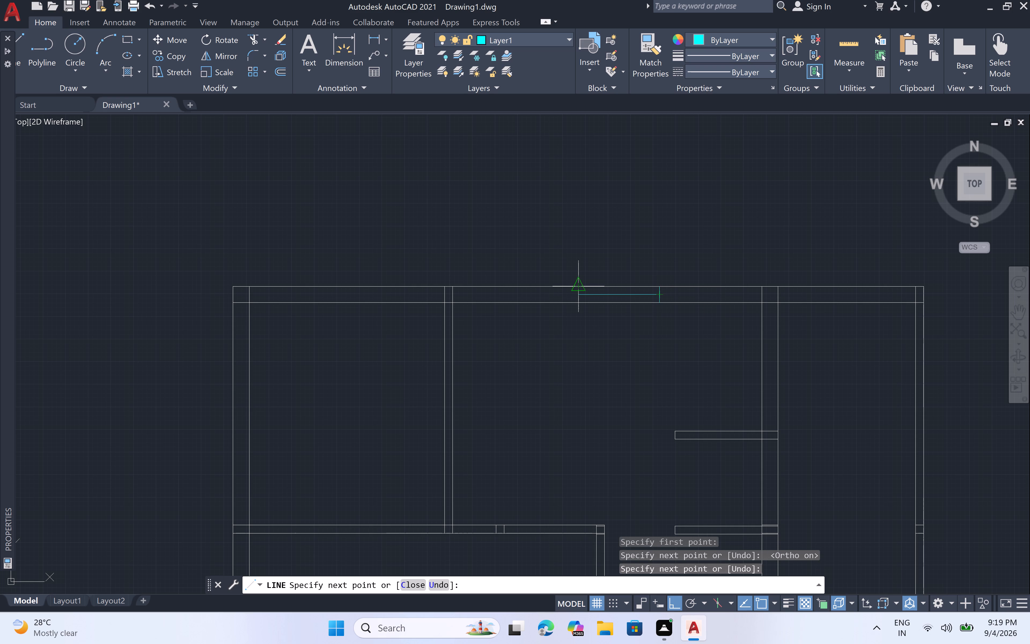
{"action": "type", "text": "5'"}
{"action": "key", "text": "space"}
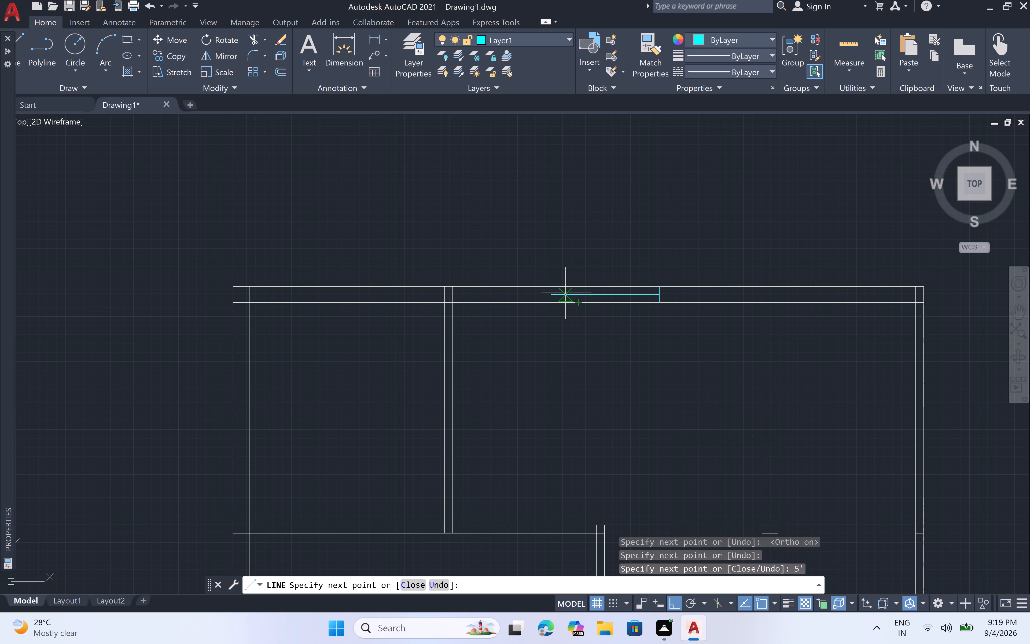
{"action": "left_click", "coordinate": [550, 290]}
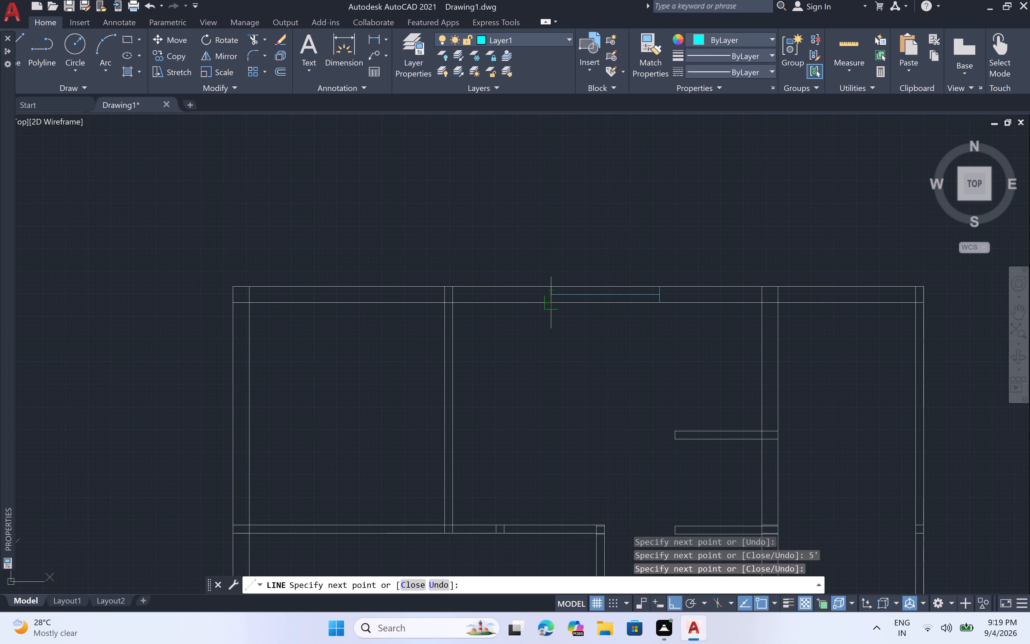
{"action": "left_click", "coordinate": [550, 308]}
{"action": "scroll", "coordinate": [566, 299], "scroll_direction": "up", "scroll_amount": 4}
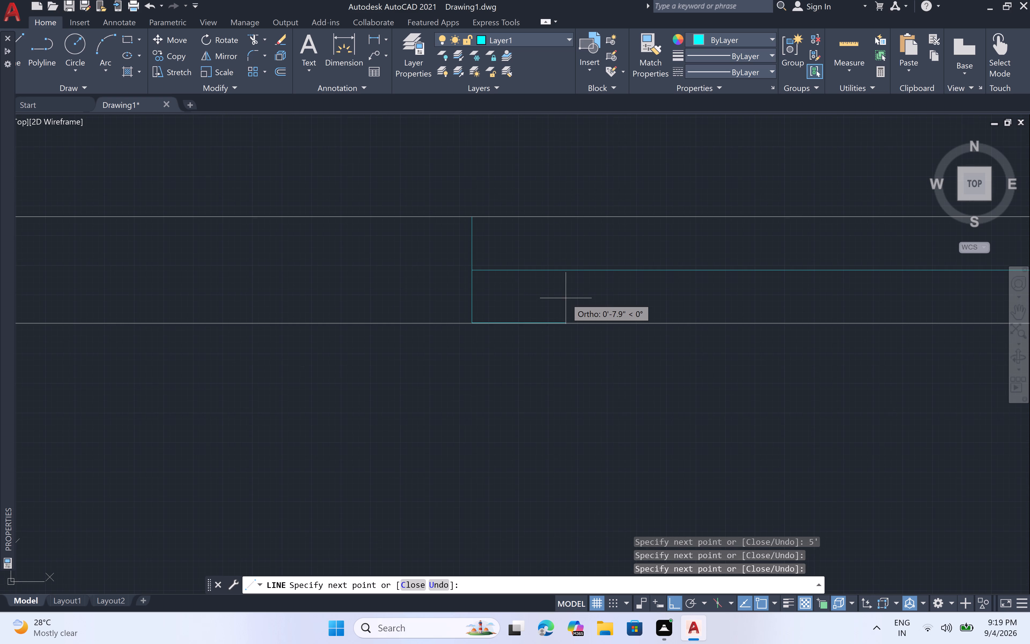
{"action": "key", "text": "Escape"}
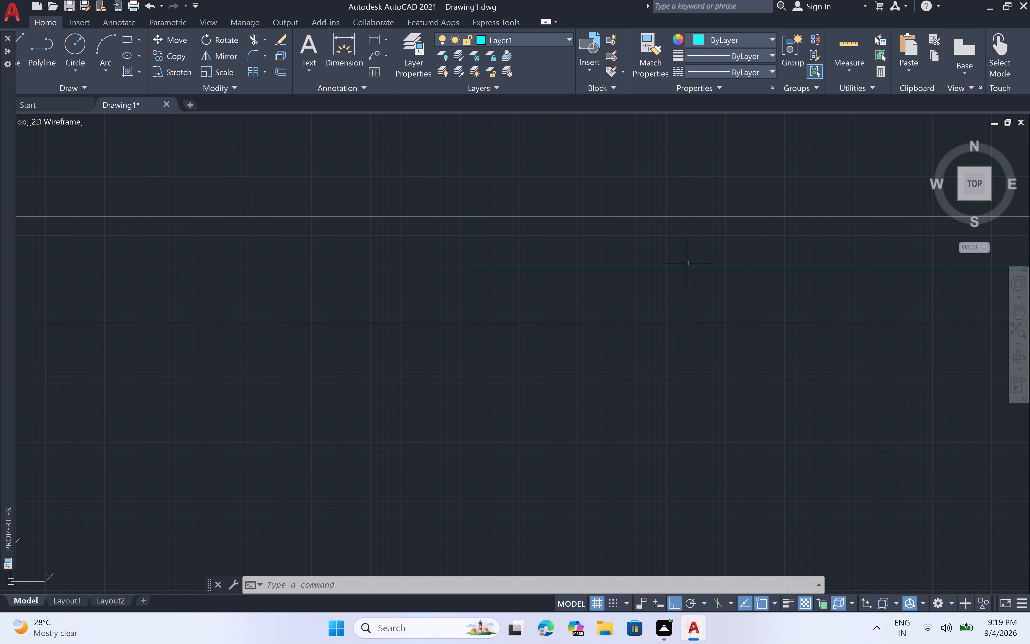
Offset the window's 5' centreline in the upper middle room's top wall by 2" to each side.
{"action": "scroll", "coordinate": [693, 262], "scroll_direction": "down", "scroll_amount": 1}
{"action": "middle_click_drag", "start_coordinate": [751, 270], "coordinate": [473, 237]}
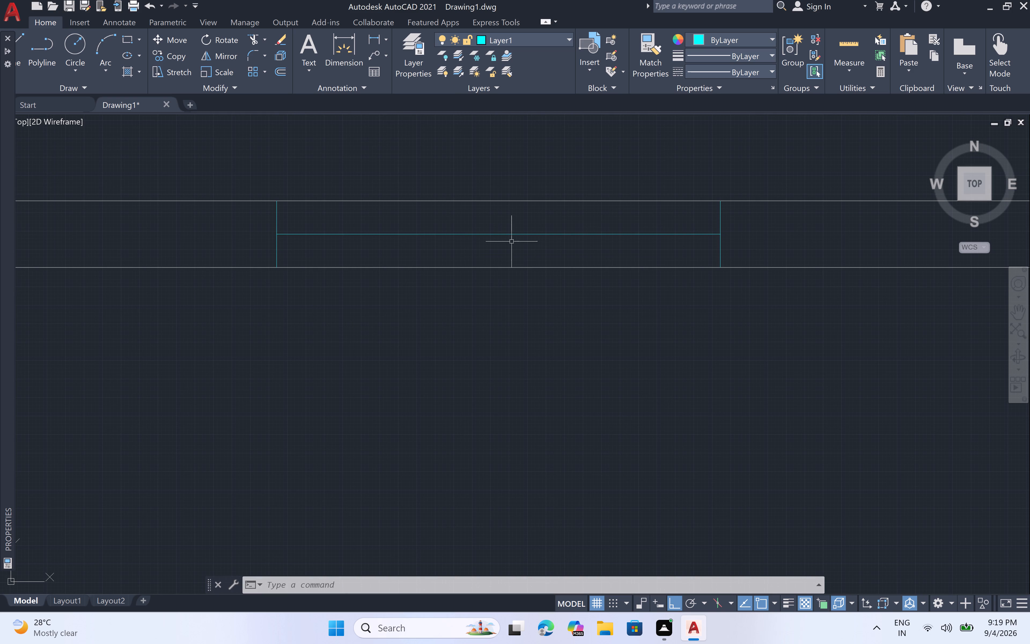
{"action": "type", "text": "off"}
{"action": "key", "text": "space"}
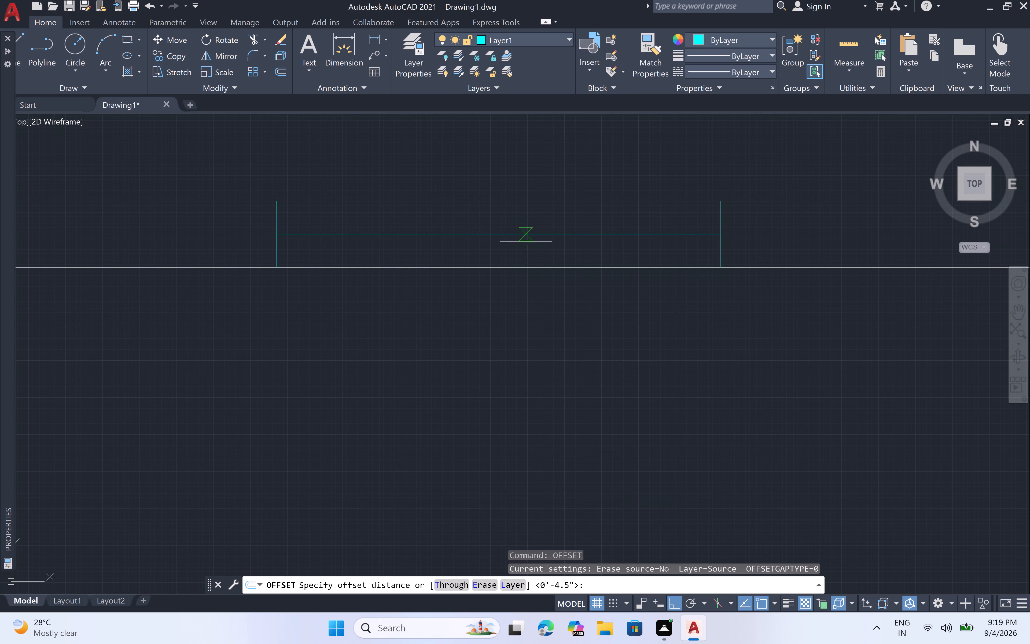
{"action": "key", "text": "2"}
{"action": "type", "text": "\""}
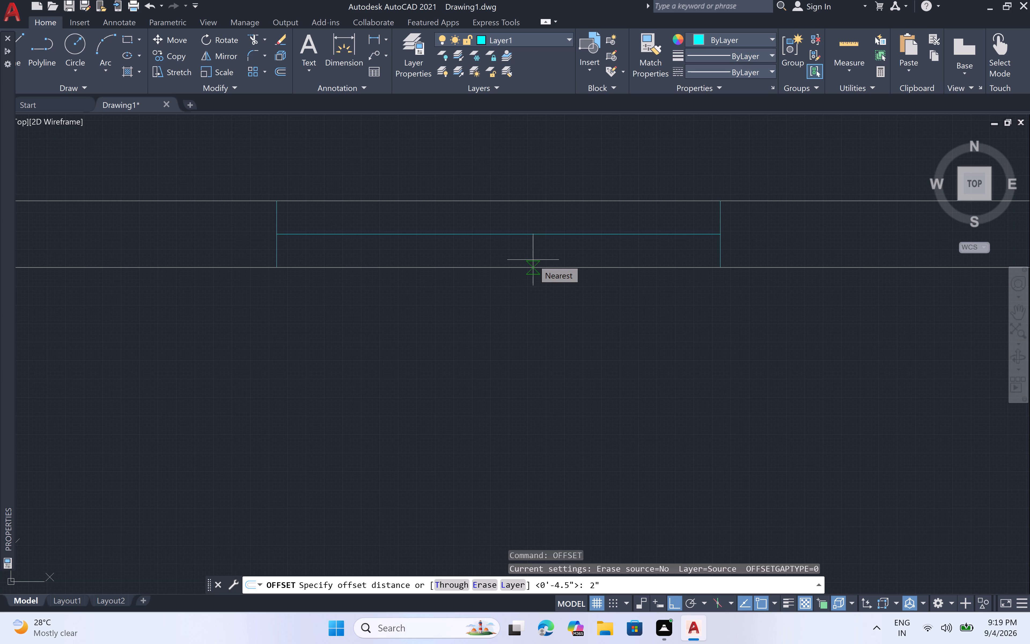
{"action": "key", "text": "space"}
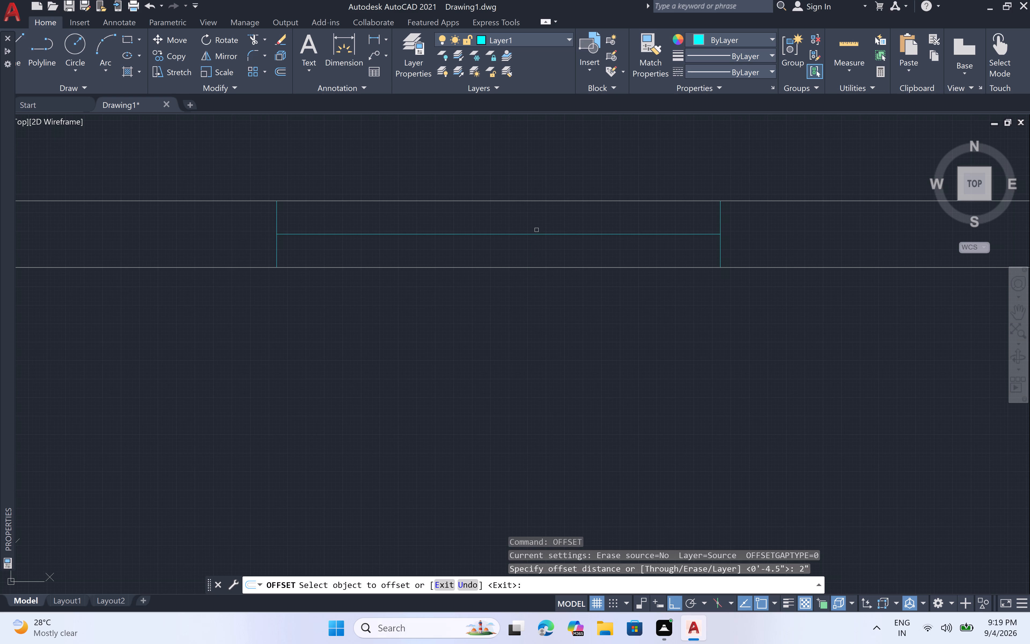
{"action": "left_click", "coordinate": [551, 233]}
{"action": "left_click", "coordinate": [547, 212]}
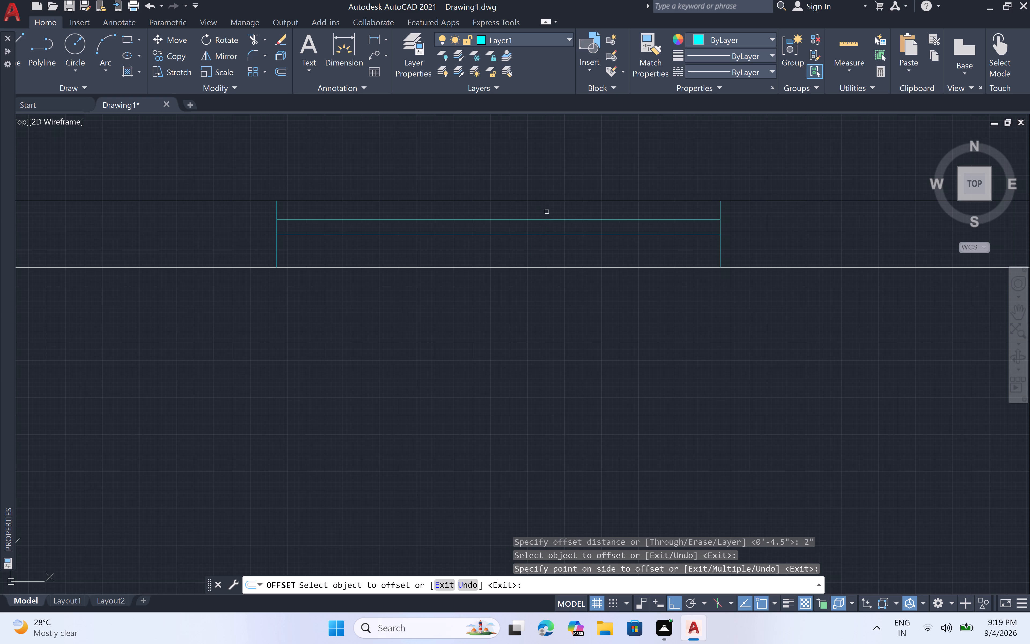
{"action": "left_click", "coordinate": [561, 233]}
{"action": "left_click", "coordinate": [557, 252]}
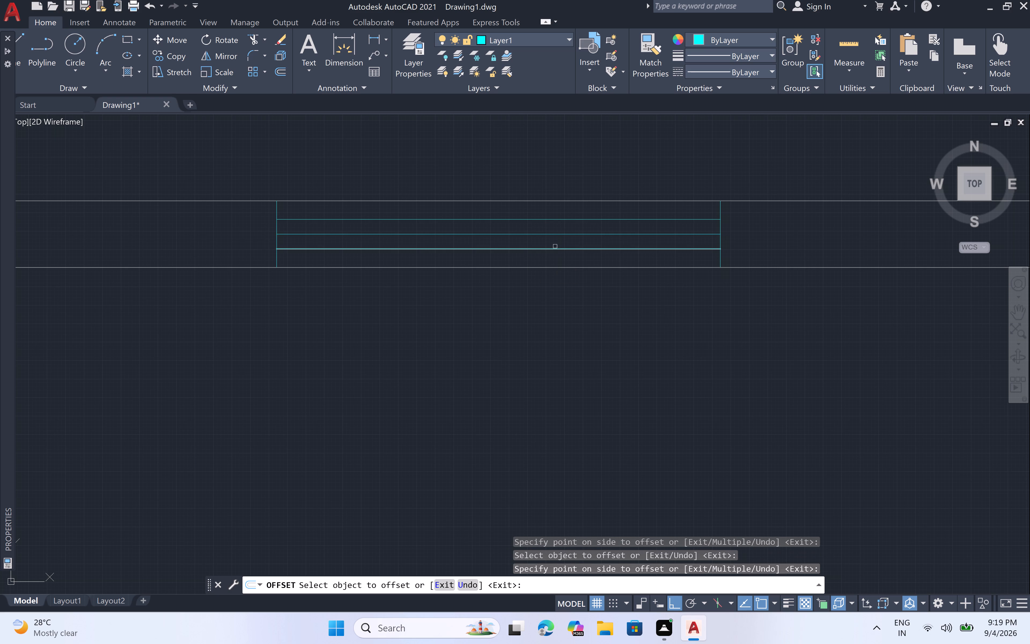
{"action": "key", "text": "Escape"}
Trim away the original centreline between the two offset lines of the top wall window.
{"action": "key", "text": "t"}
{"action": "key", "text": "r"}
{"action": "key", "text": "space"}
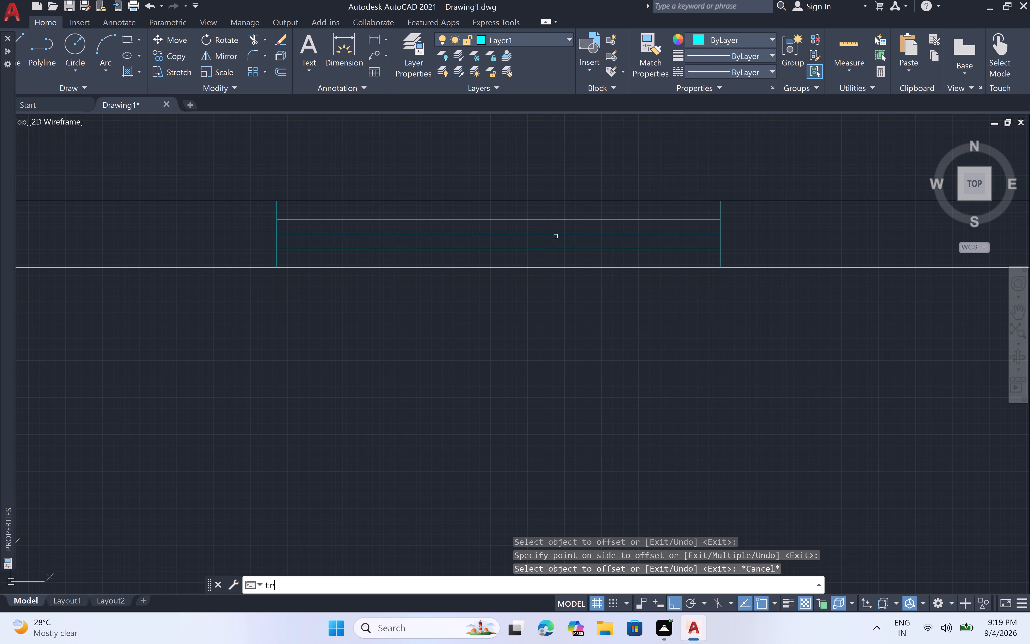
{"action": "left_click", "coordinate": [556, 233]}
{"action": "key", "text": "Escape"}
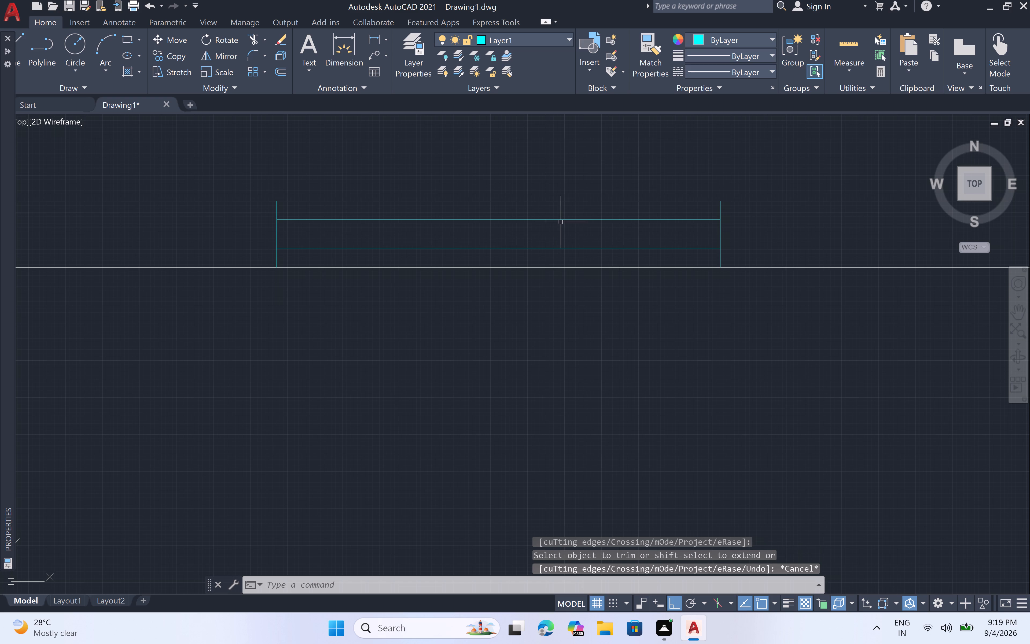
Start a line where the lower middle partition's lower face meets the near face of the 9" wall between the middle and right rooms.
{"action": "scroll", "coordinate": [561, 222], "scroll_direction": "down", "scroll_amount": 5}
{"action": "middle_click_drag", "start_coordinate": [610, 264], "coordinate": [510, 244]}
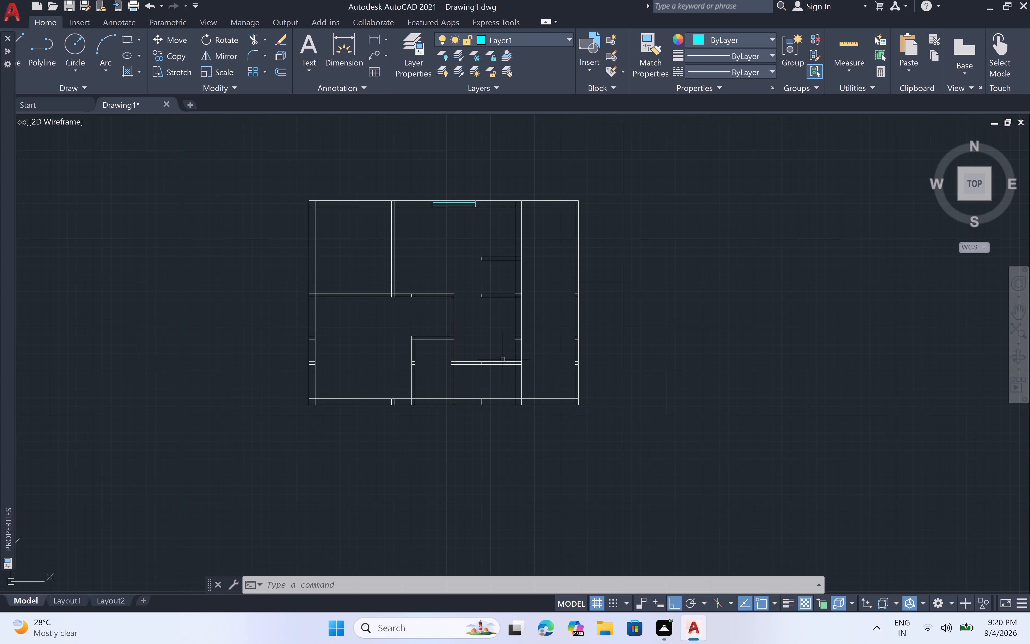
{"action": "scroll", "coordinate": [502, 360], "scroll_direction": "up", "scroll_amount": 5}
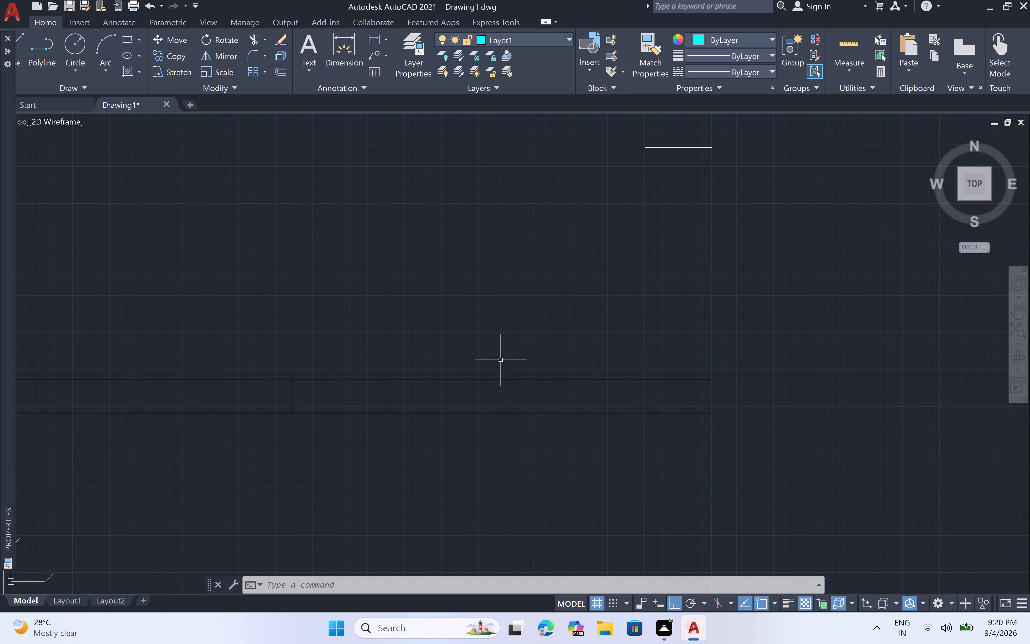
{"action": "type", "text": "l"}
{"action": "key", "text": "space"}
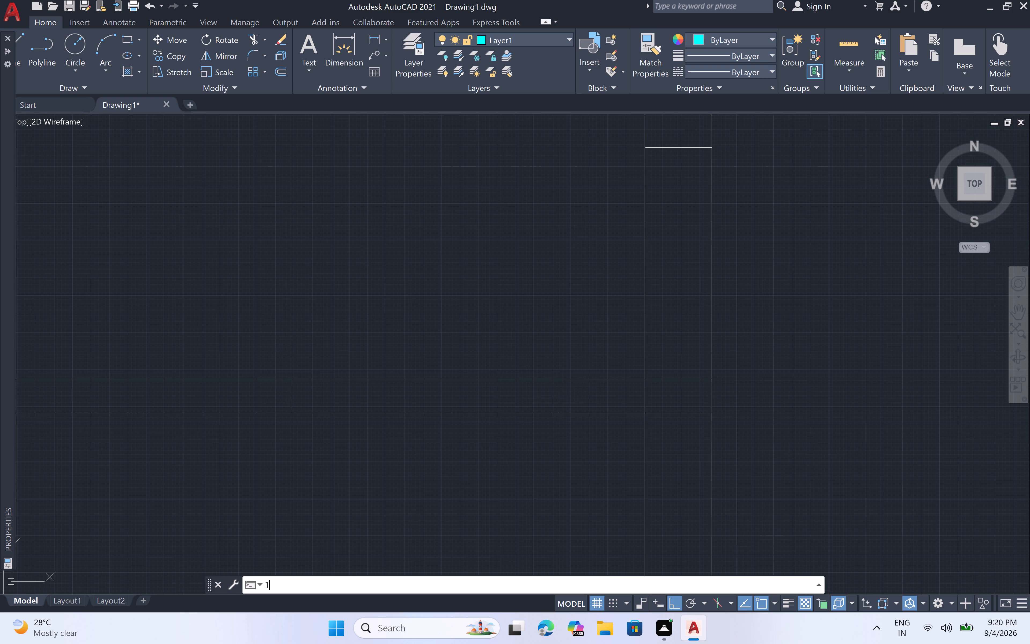
{"action": "left_click", "coordinate": [641, 407]}
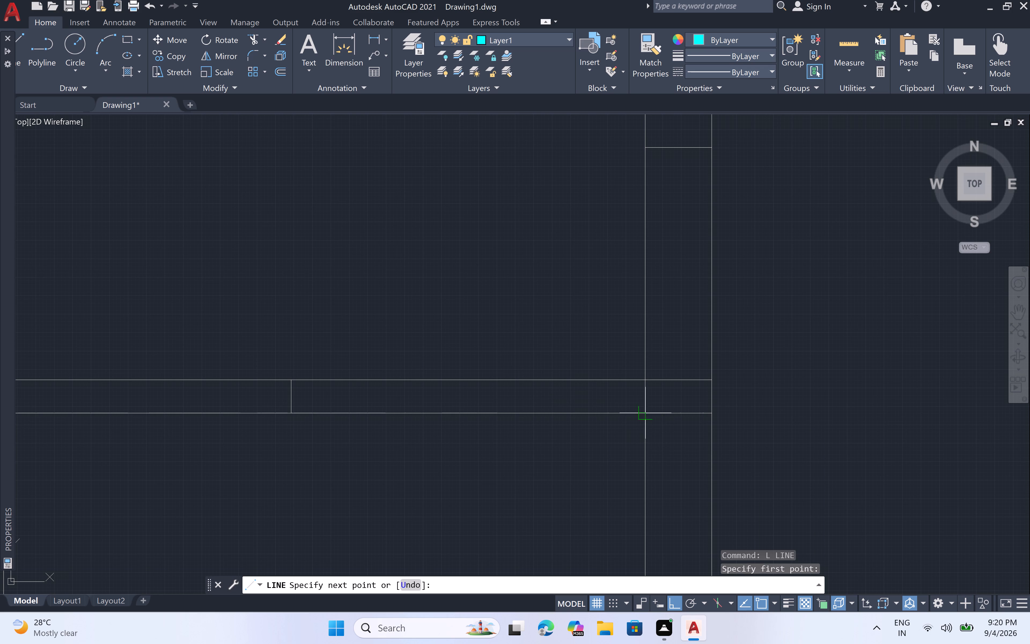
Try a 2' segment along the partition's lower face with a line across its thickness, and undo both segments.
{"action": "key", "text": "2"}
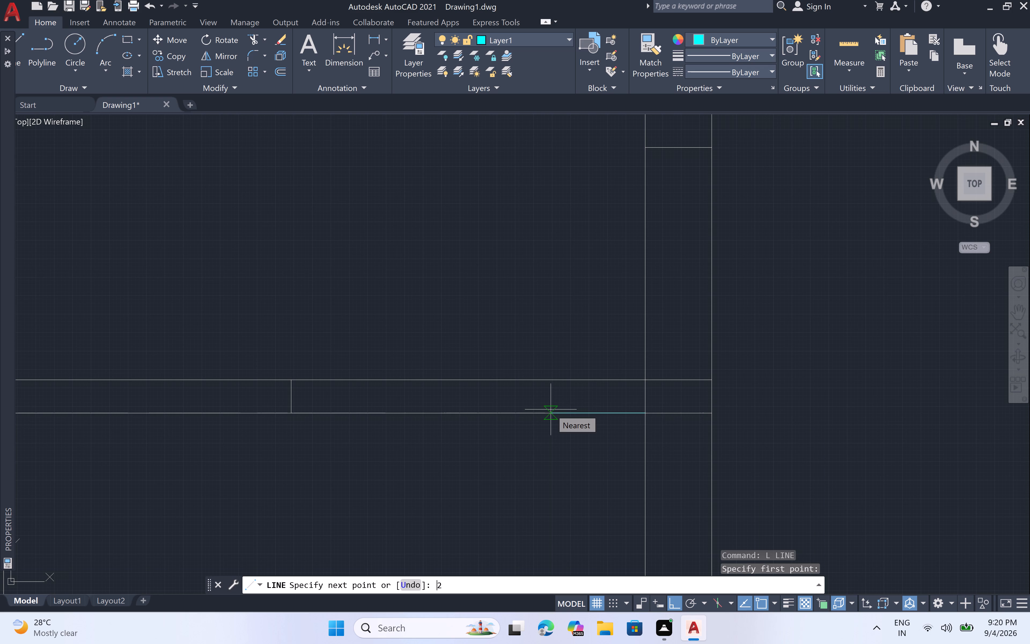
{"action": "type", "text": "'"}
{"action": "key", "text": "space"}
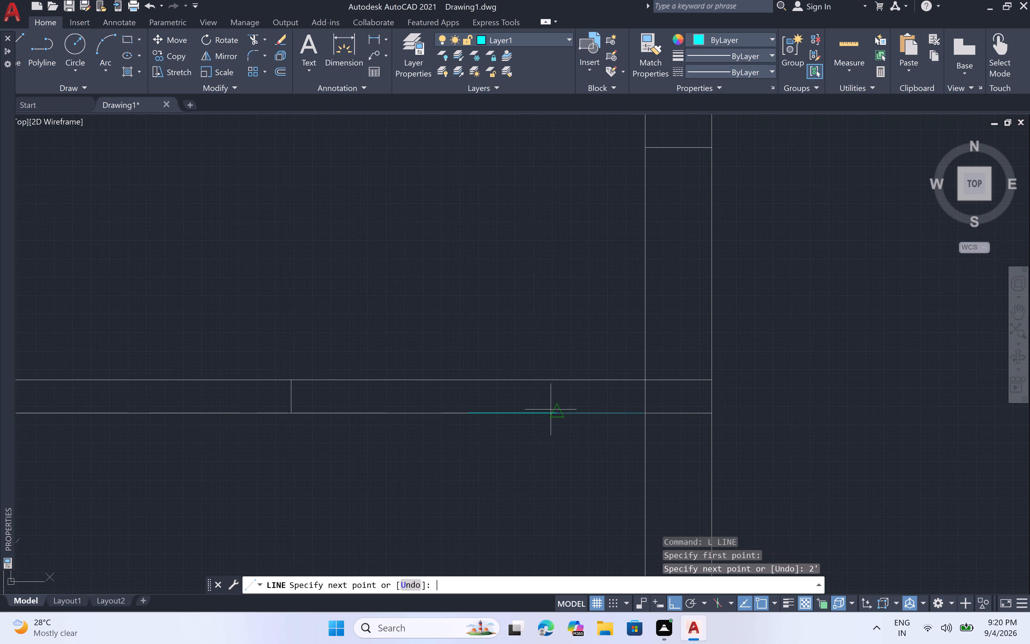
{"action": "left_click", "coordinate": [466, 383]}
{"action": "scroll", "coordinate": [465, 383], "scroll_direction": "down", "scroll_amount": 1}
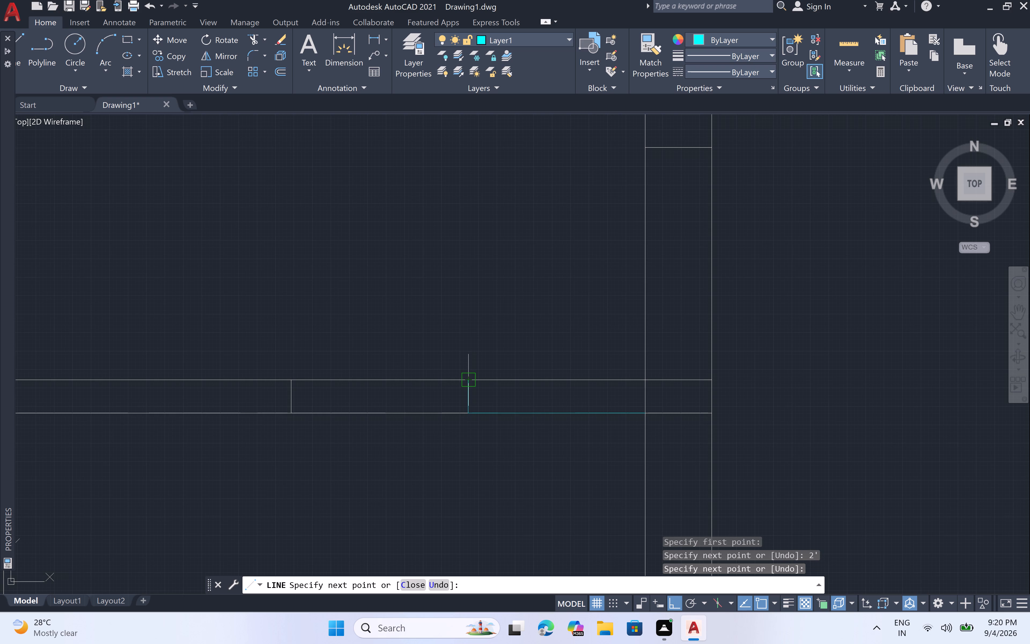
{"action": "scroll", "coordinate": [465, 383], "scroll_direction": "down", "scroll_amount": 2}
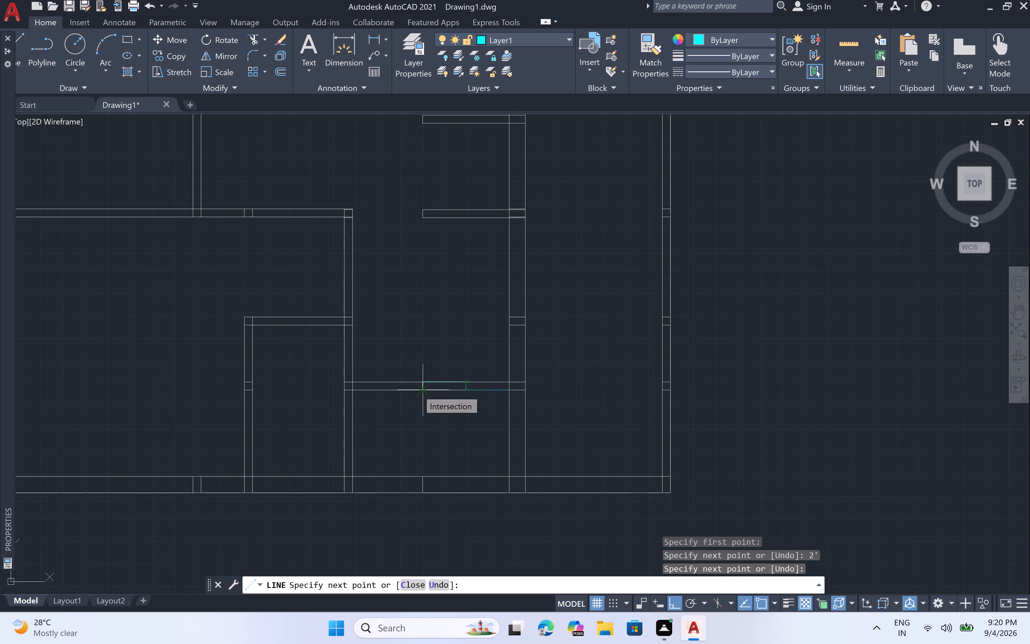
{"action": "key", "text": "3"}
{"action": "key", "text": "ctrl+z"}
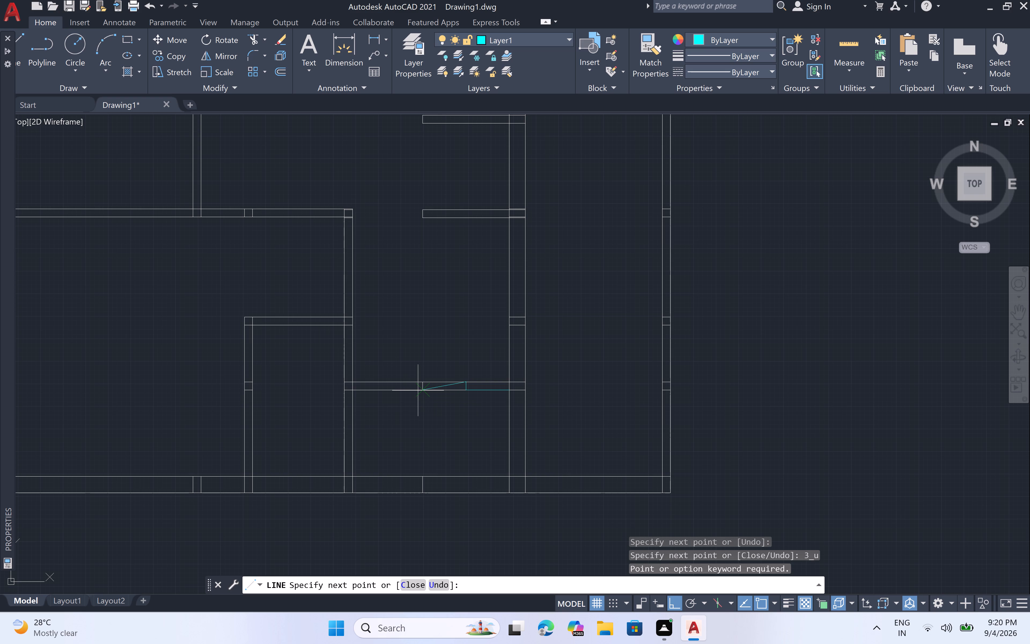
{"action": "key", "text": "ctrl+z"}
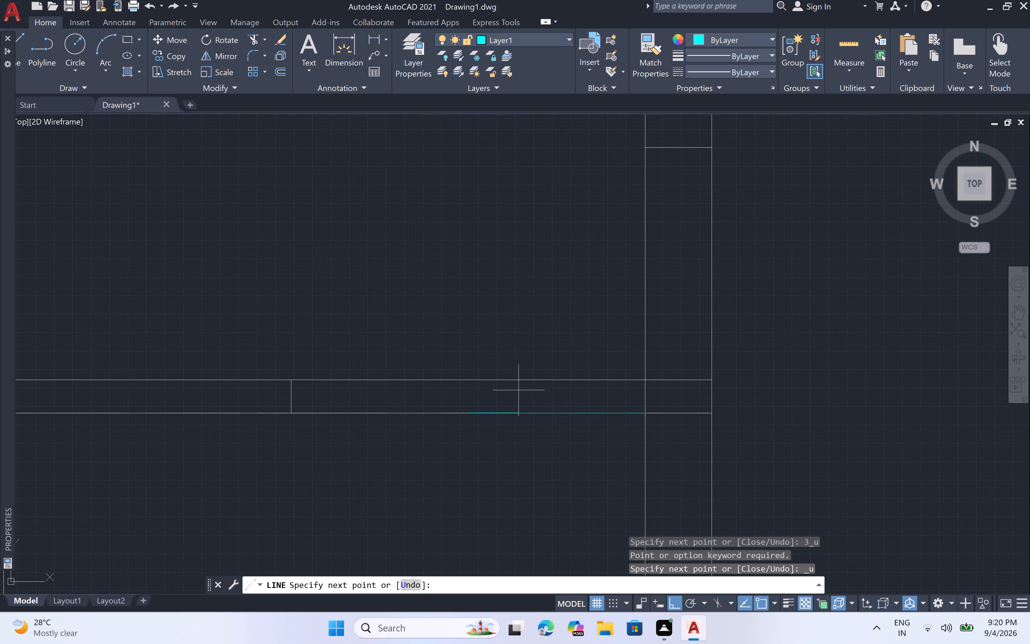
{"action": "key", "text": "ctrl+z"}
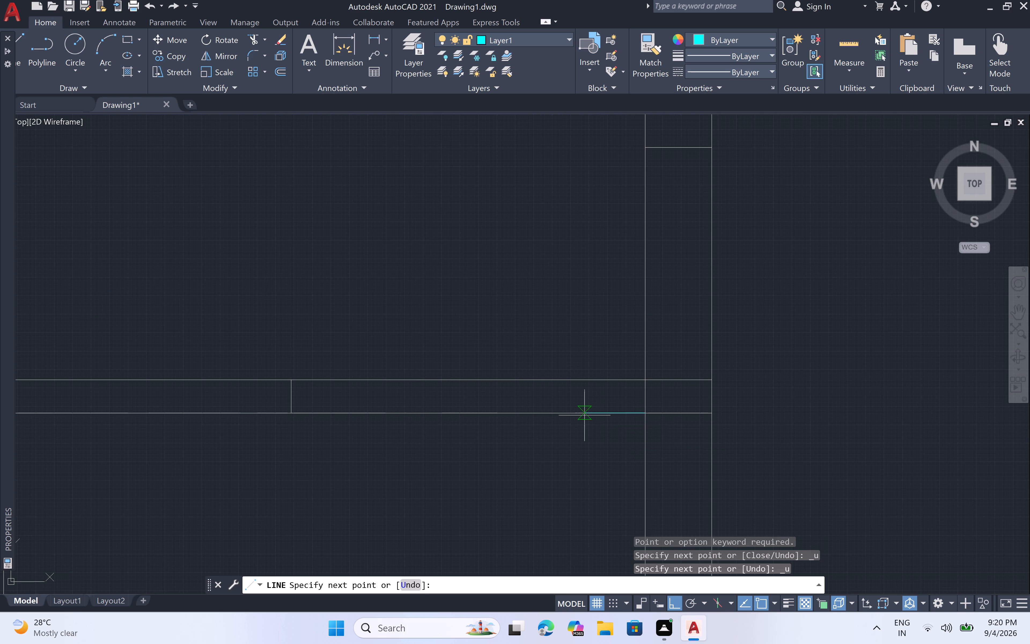
Draw a 1'6" segment along the partition's lower face away from the 9" wall, and a line across the partition's thickness.
{"action": "type", "text": "1'"}
{"action": "type", "text": "6\""}
{"action": "key", "text": "space"}
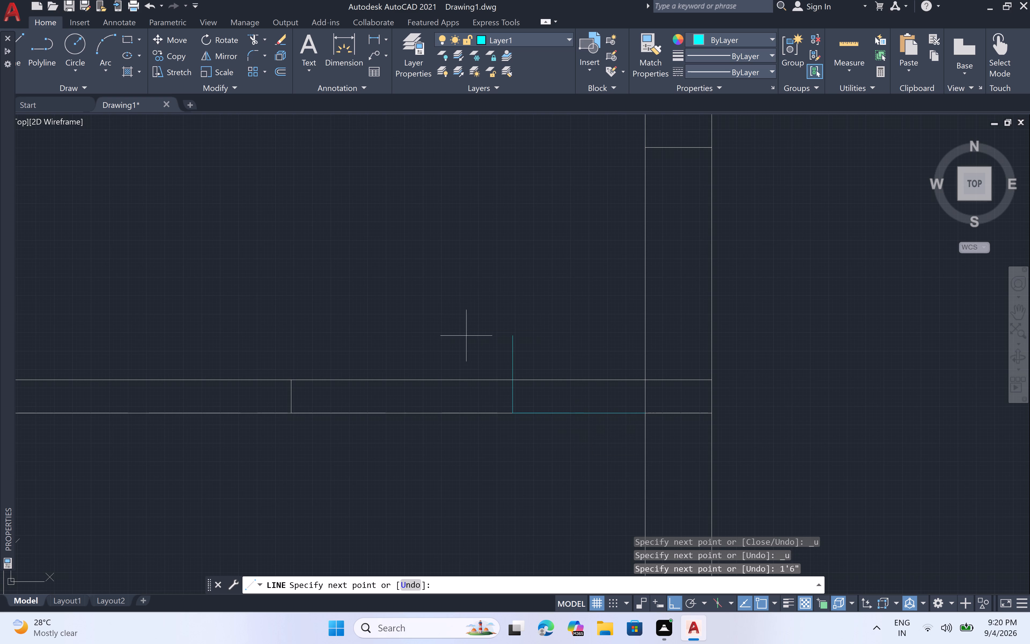
{"action": "left_click", "coordinate": [512, 378]}
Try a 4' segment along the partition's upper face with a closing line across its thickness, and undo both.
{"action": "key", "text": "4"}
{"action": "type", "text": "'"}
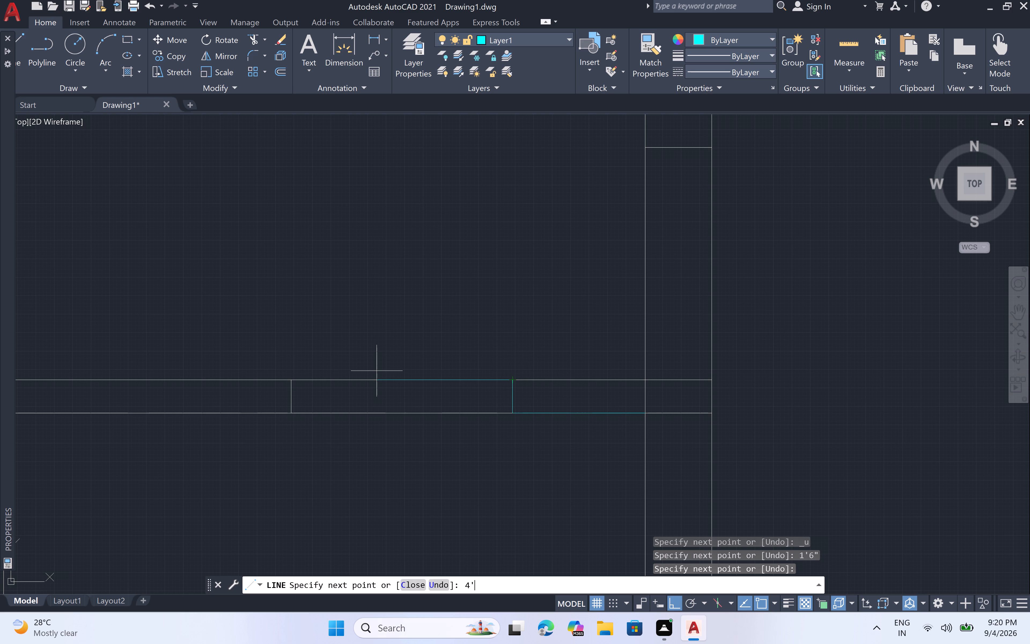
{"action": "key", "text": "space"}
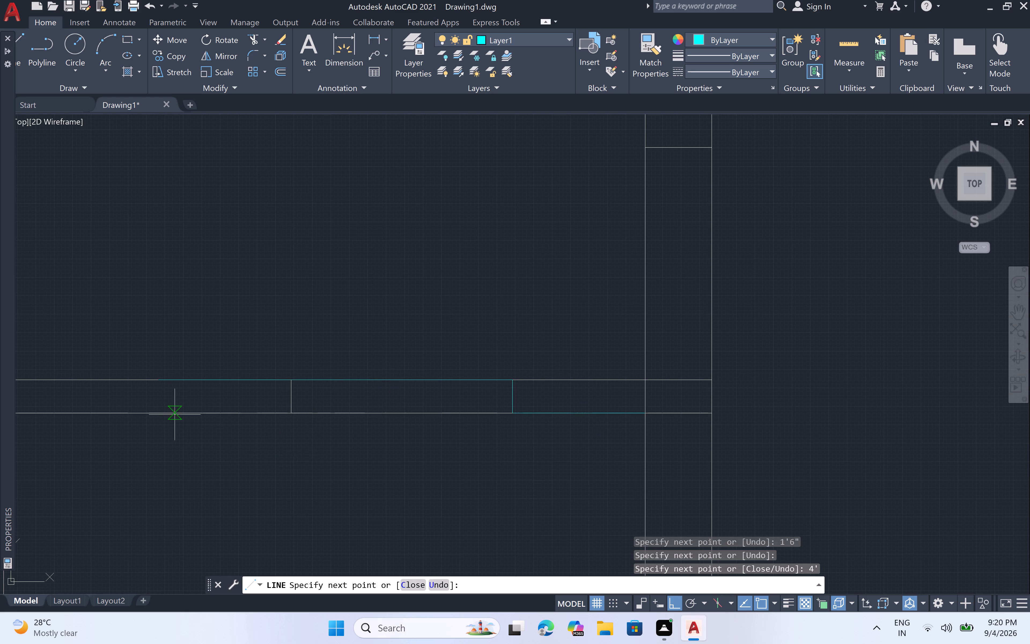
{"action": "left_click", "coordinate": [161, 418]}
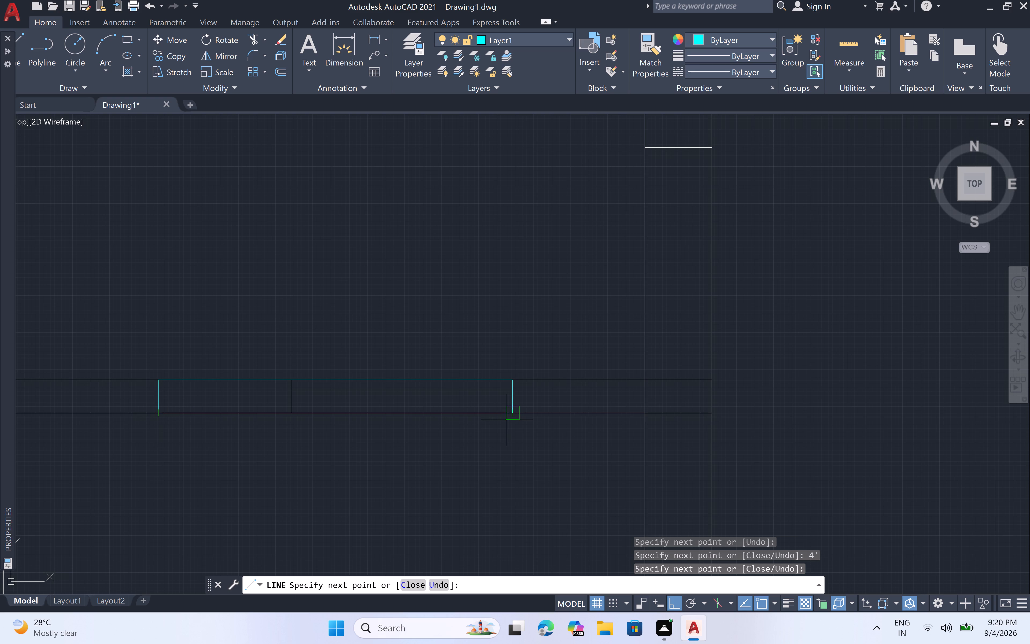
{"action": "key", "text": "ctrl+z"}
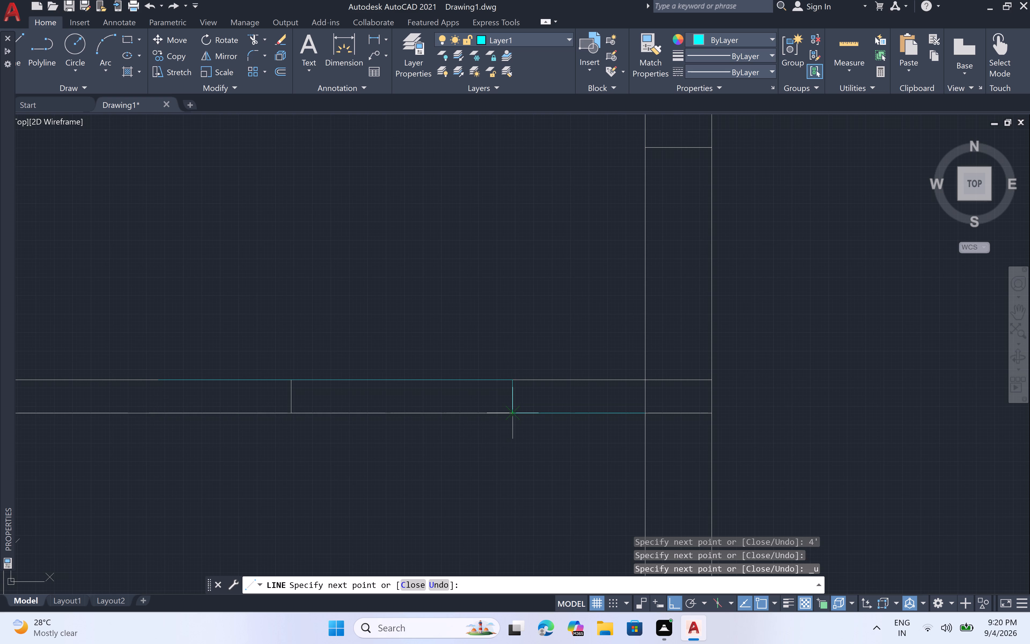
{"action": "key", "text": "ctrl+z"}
Draw a 4' centreline inside the partition from the cross line's midpoint, and close its far end with a line across the thickness.
{"action": "left_click", "coordinate": [511, 399]}
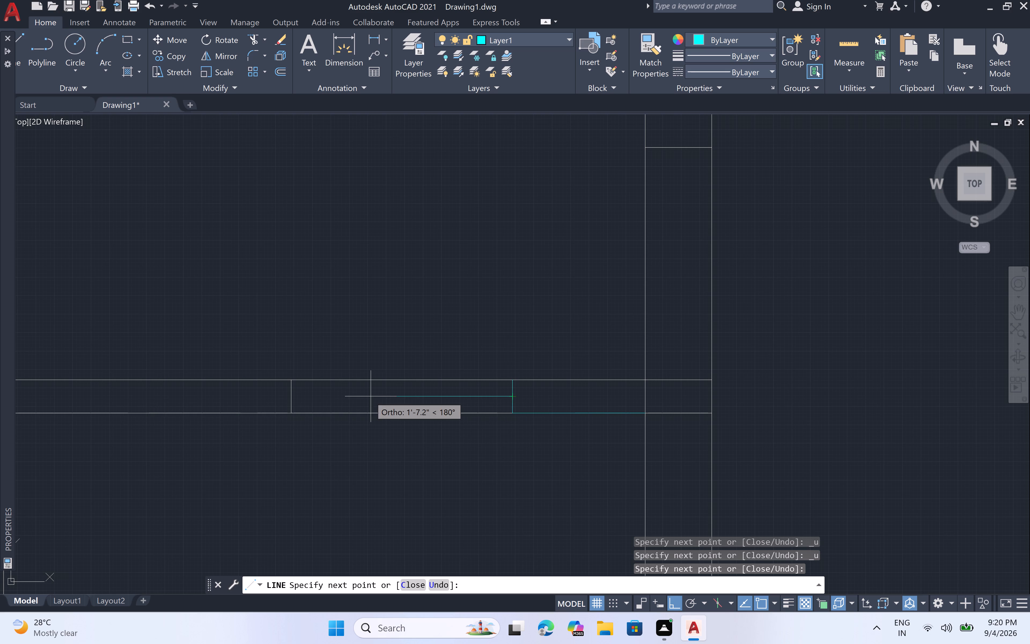
{"action": "type", "text": "4'"}
{"action": "key", "text": "space"}
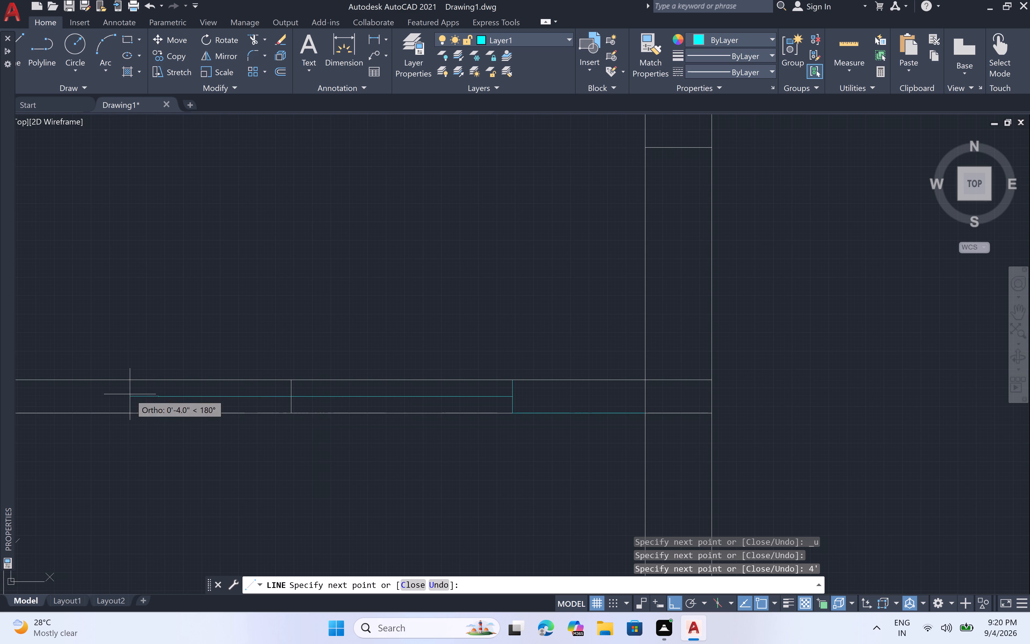
{"action": "left_click", "coordinate": [159, 380]}
{"action": "left_click", "coordinate": [155, 420]}
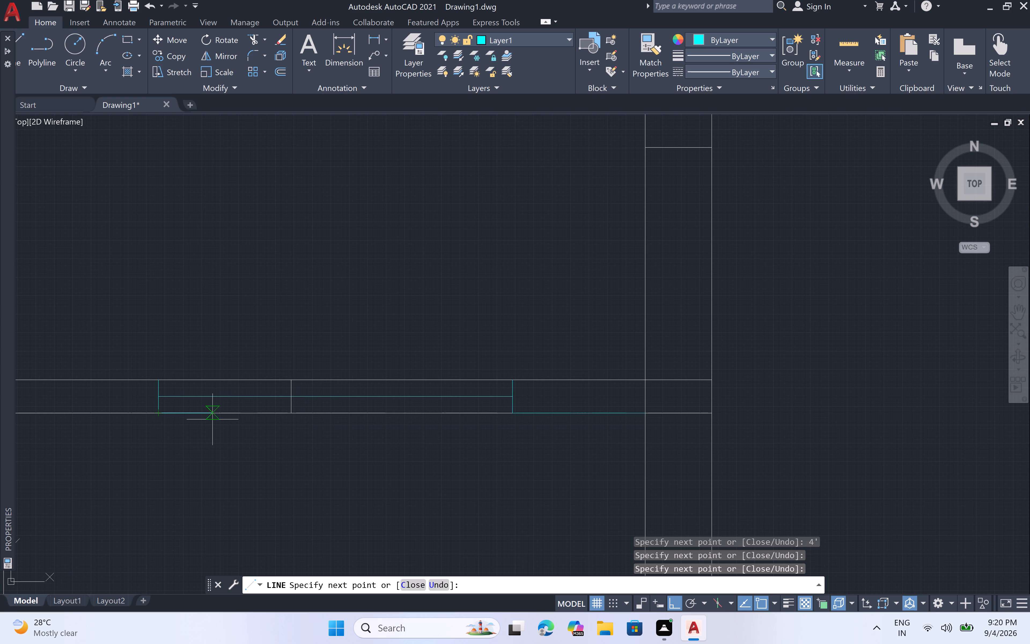
{"action": "key", "text": "Escape"}
Trim away both halves of the white cross line inside the 4' outline in the lower middle partition.
{"action": "type", "text": "tr"}
{"action": "key", "text": "space"}
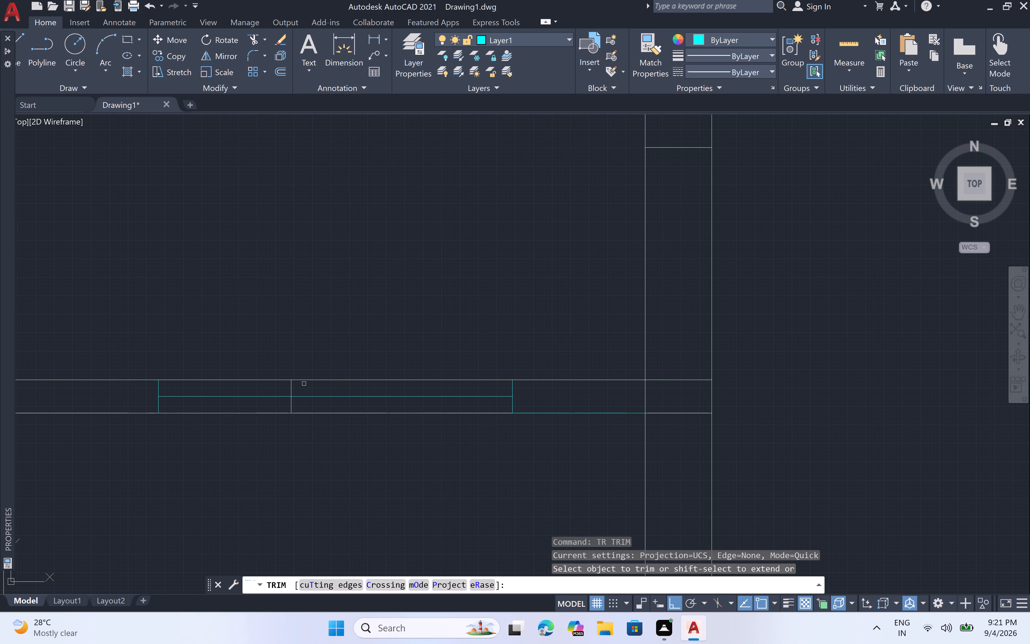
{"action": "left_click", "coordinate": [290, 391]}
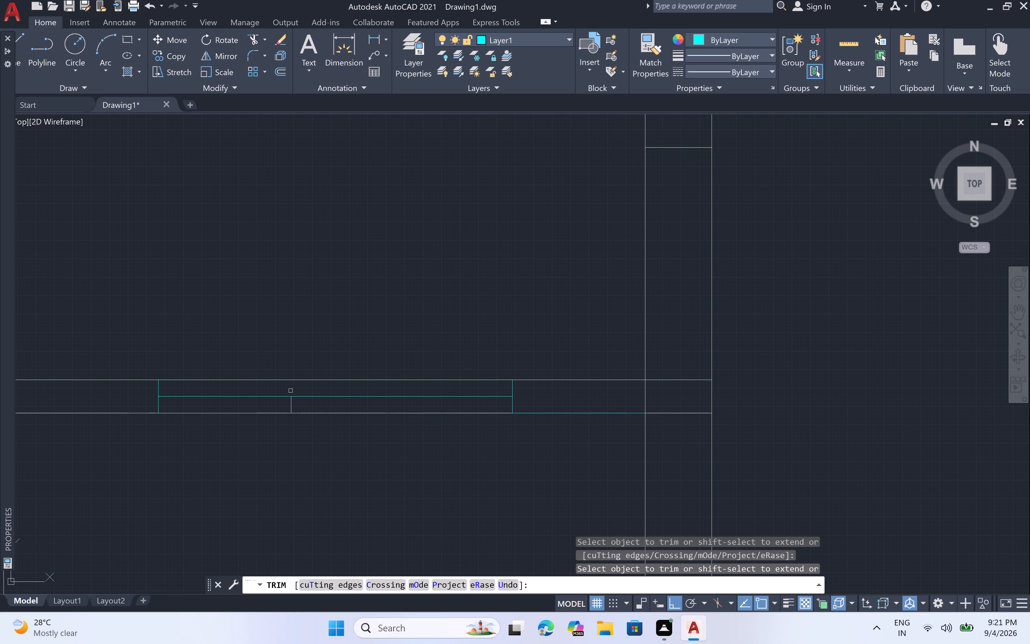
{"action": "left_click", "coordinate": [290, 404]}
{"action": "key", "text": "Escape"}
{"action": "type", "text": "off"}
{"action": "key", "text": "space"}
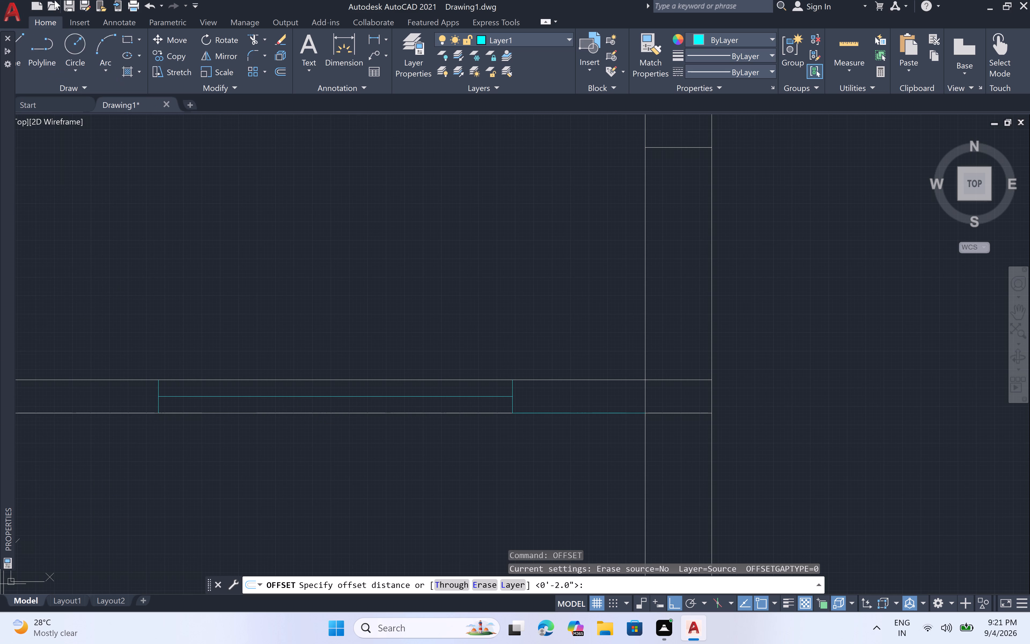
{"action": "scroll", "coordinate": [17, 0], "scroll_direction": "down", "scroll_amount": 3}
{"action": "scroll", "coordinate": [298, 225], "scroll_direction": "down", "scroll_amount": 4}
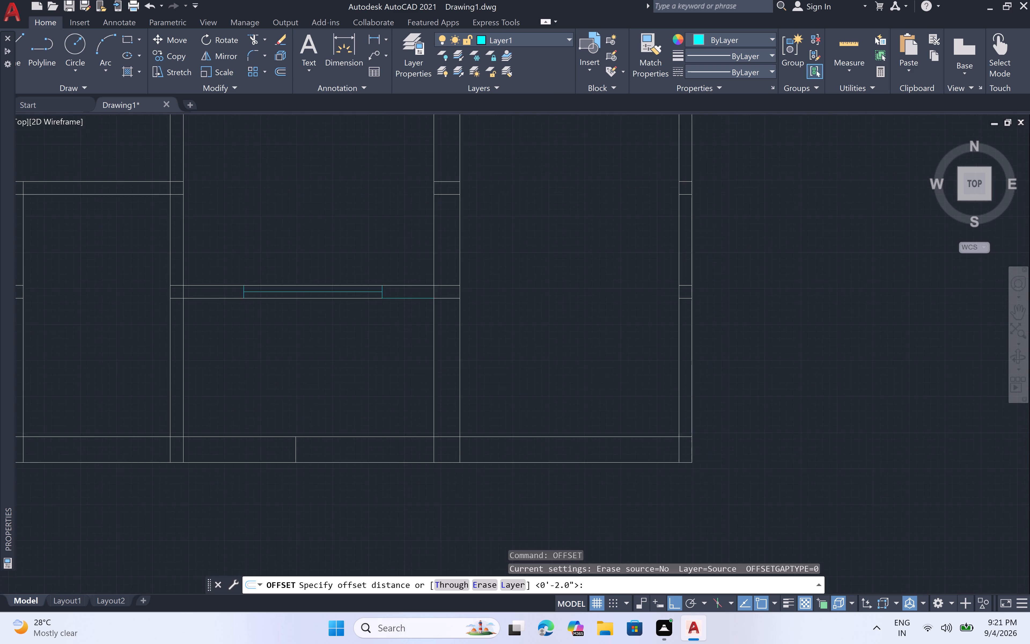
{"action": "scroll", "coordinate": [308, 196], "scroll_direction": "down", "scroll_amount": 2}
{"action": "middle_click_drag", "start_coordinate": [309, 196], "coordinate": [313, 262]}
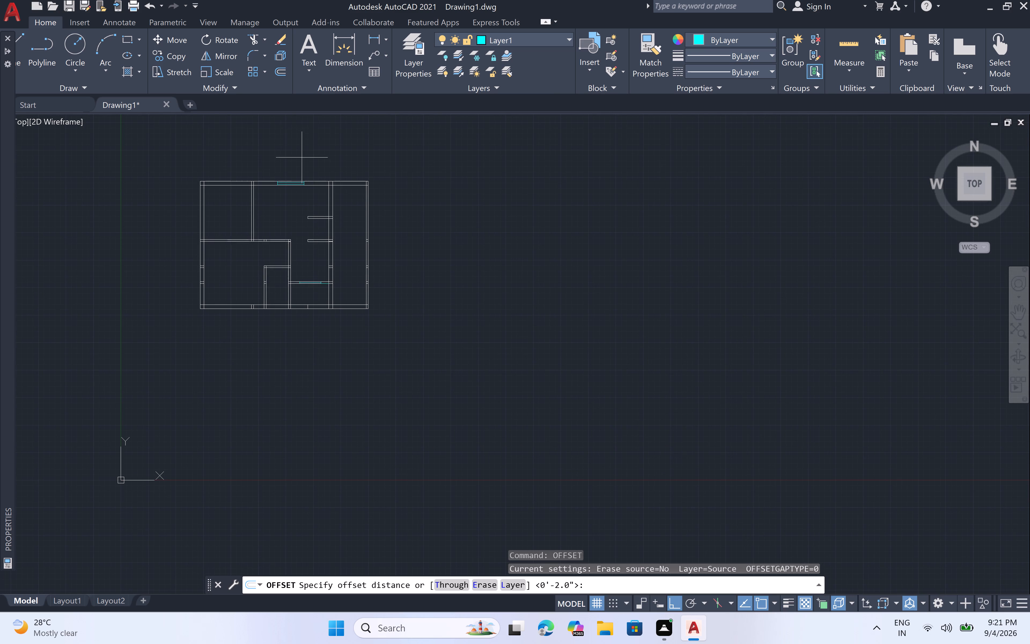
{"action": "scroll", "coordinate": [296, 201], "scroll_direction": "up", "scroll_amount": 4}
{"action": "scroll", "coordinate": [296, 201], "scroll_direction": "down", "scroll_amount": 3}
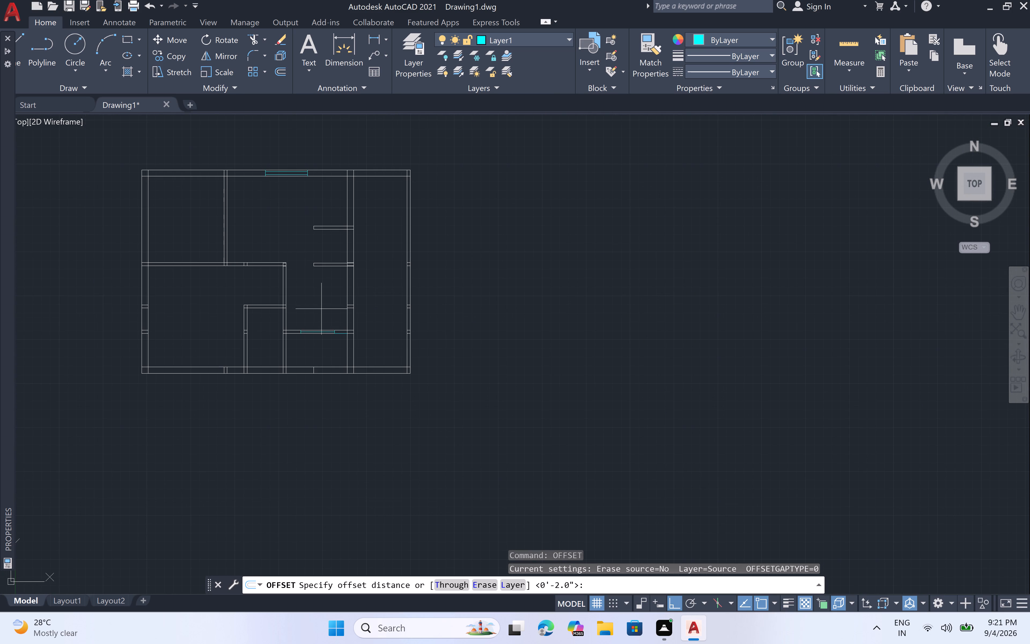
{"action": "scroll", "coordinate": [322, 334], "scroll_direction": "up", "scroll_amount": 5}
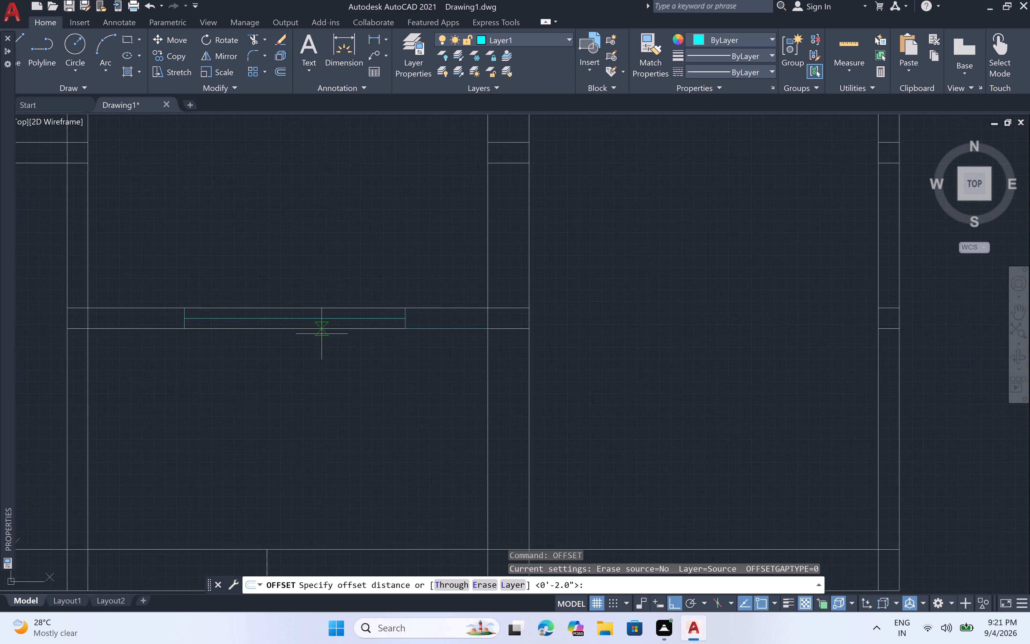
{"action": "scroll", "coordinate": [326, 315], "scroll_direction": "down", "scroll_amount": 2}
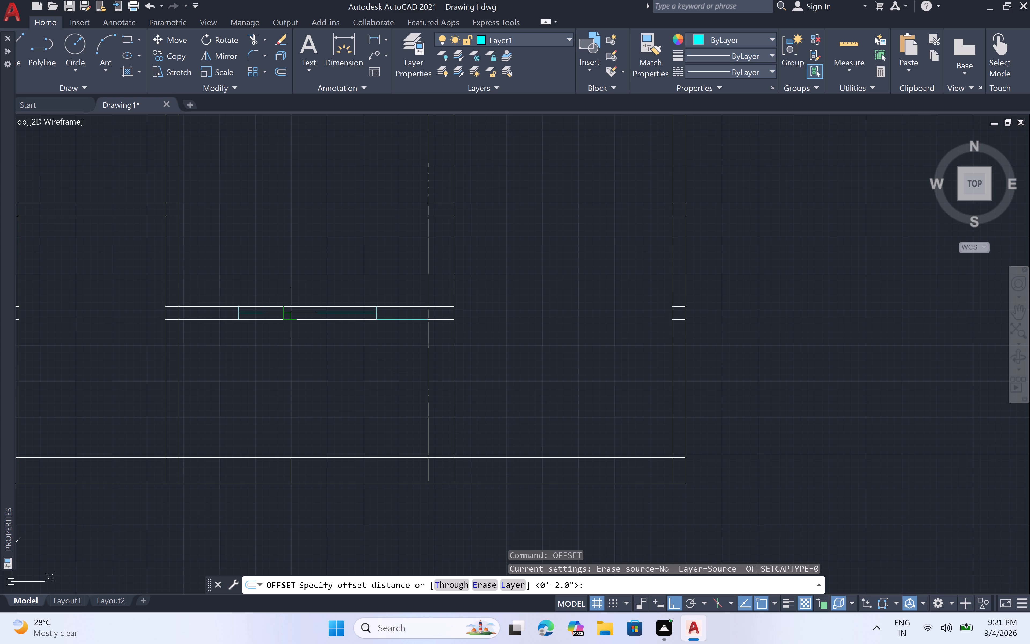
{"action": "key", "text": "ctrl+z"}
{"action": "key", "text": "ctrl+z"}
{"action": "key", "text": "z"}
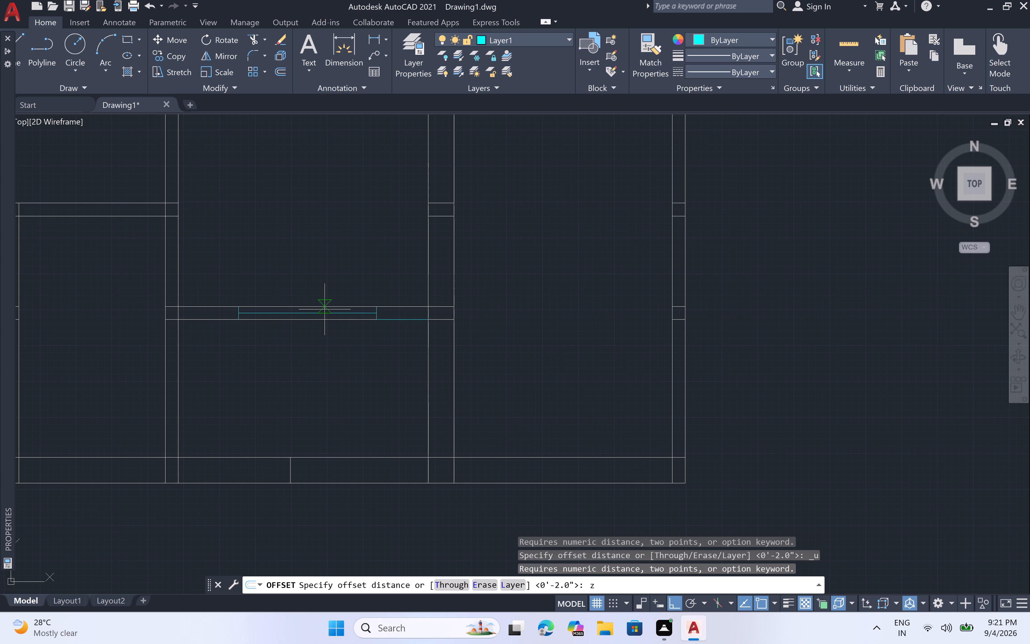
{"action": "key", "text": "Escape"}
Undo the last trim and the 4' window outline in the lower middle partition.
{"action": "key", "text": "ctrl+z"}
{"action": "key", "text": "ctrl+z"}
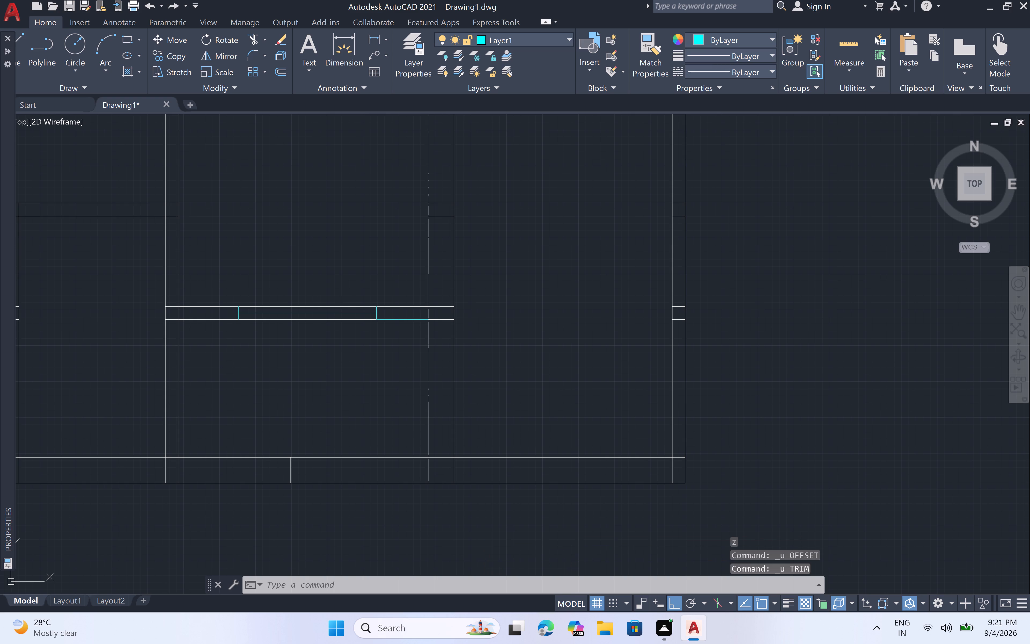
{"action": "key", "text": "ctrl+z"}
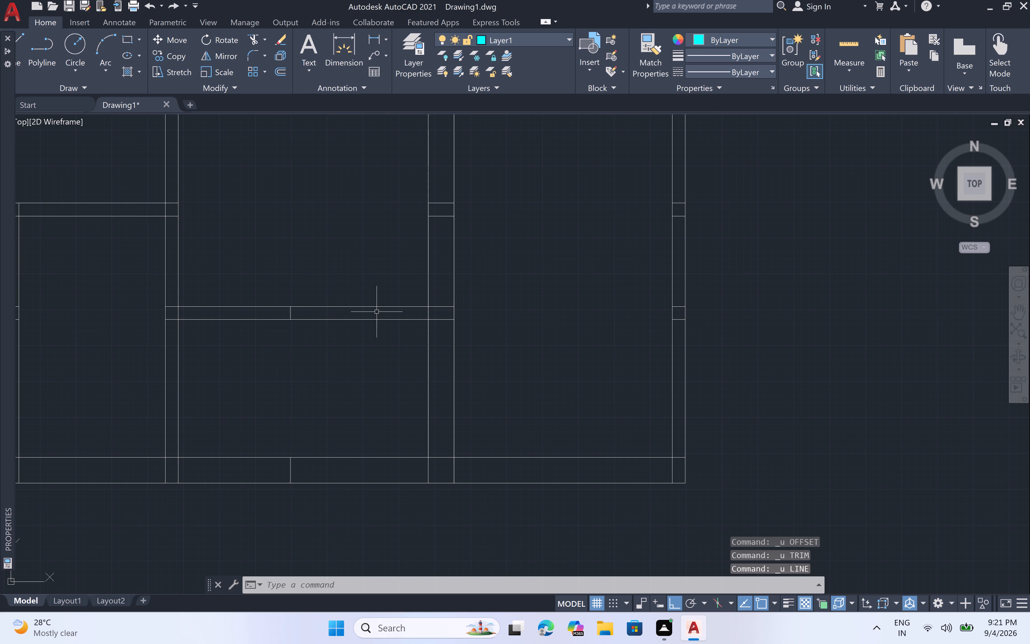
{"action": "key", "text": "Escape"}
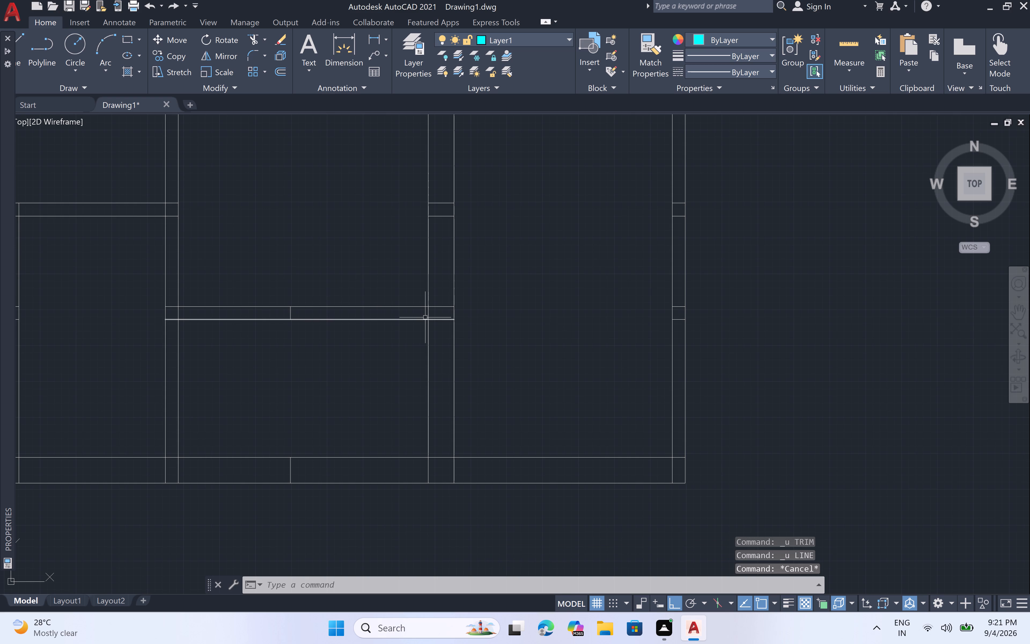
Draw a 1' segment along the lower middle partition's lower face from the 9" wall's inner face, continuing with a line across the partition's thickness.
{"action": "type", "text": "l"}
{"action": "key", "text": "space"}
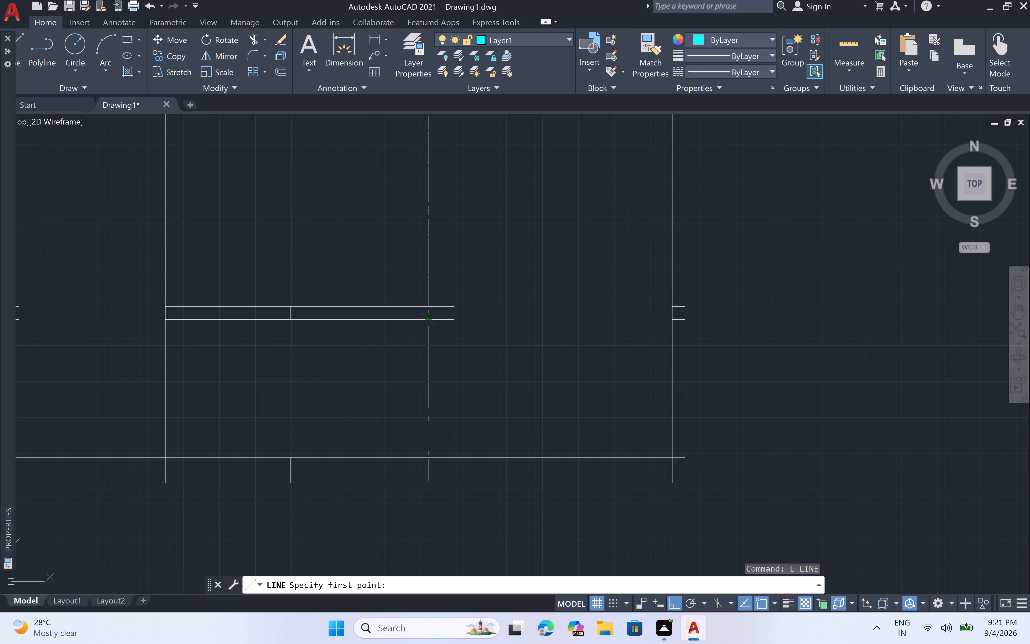
{"action": "left_click", "coordinate": [426, 318]}
{"action": "key", "text": "1"}
{"action": "key", "text": "apostrophe"}
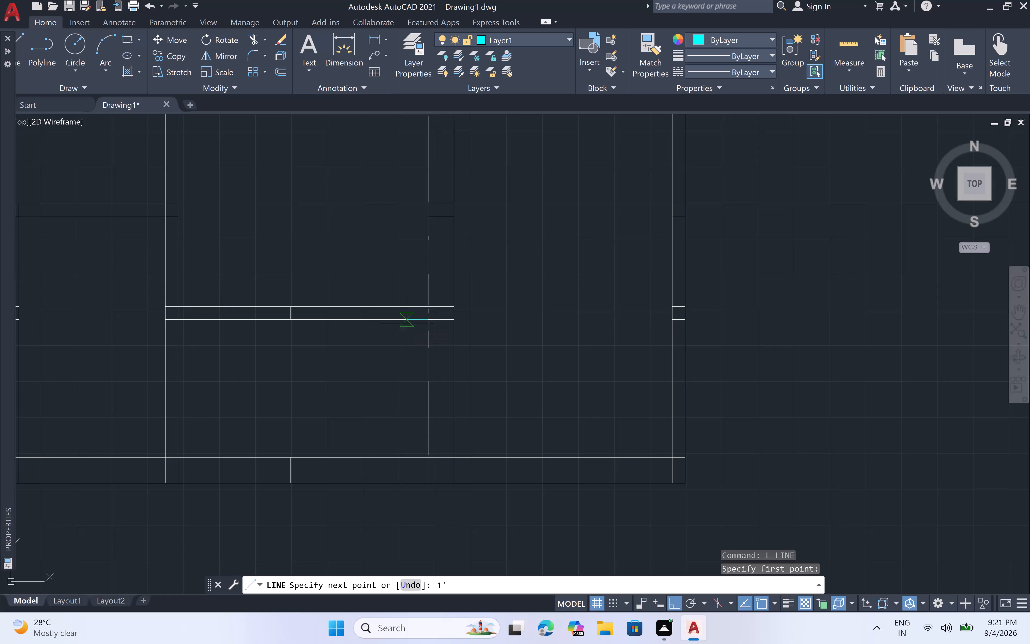
{"action": "key", "text": "space"}
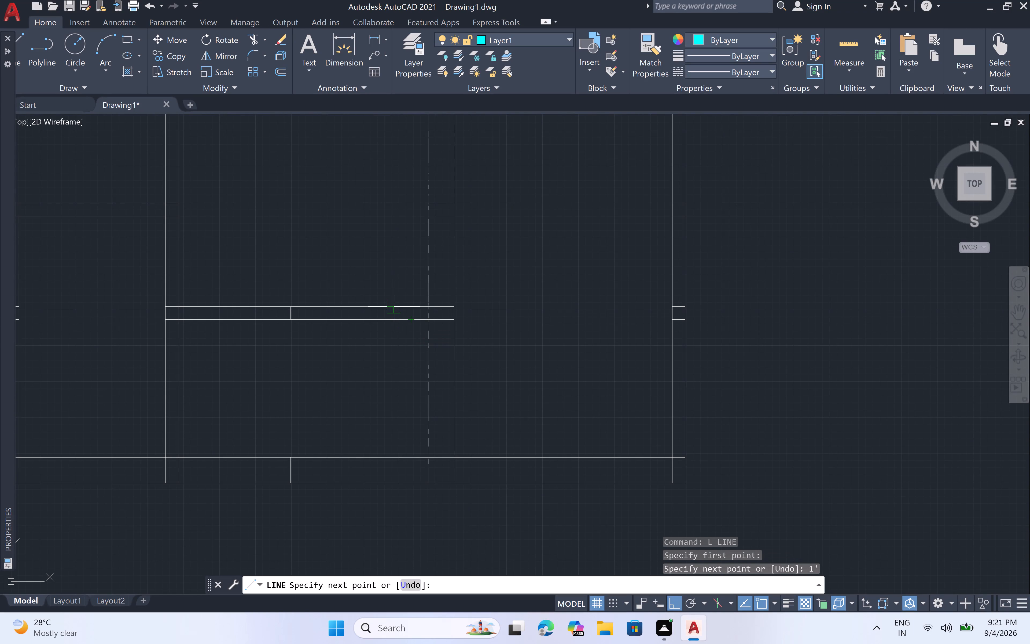
{"action": "left_click", "coordinate": [394, 304]}
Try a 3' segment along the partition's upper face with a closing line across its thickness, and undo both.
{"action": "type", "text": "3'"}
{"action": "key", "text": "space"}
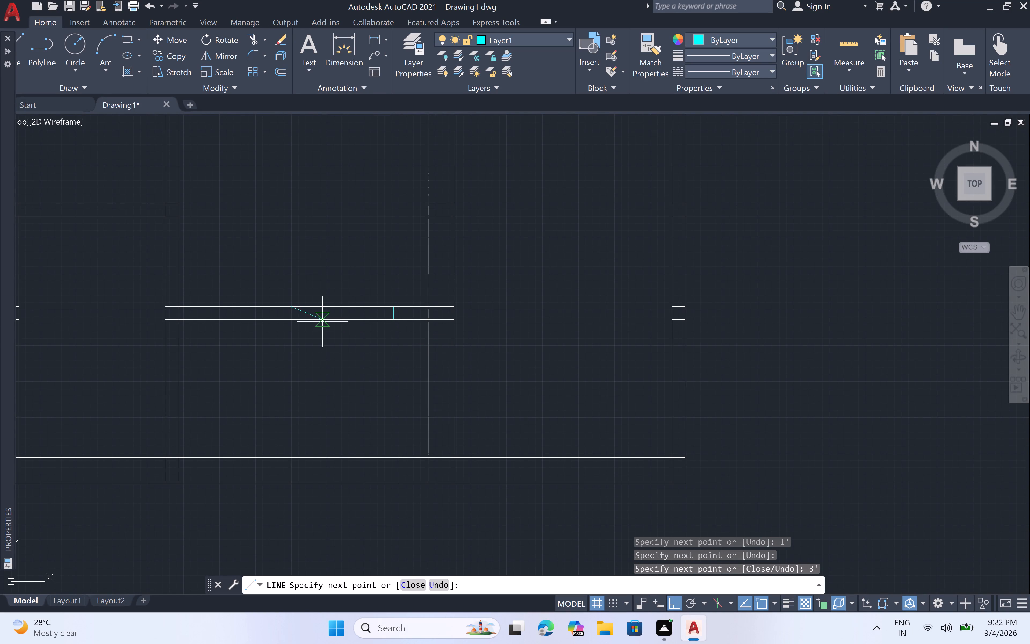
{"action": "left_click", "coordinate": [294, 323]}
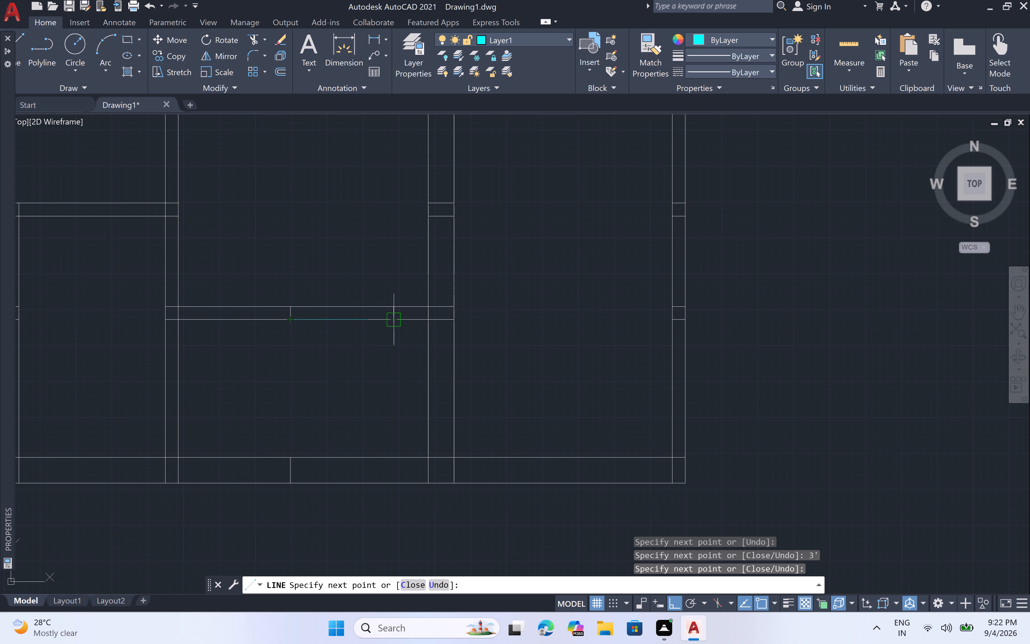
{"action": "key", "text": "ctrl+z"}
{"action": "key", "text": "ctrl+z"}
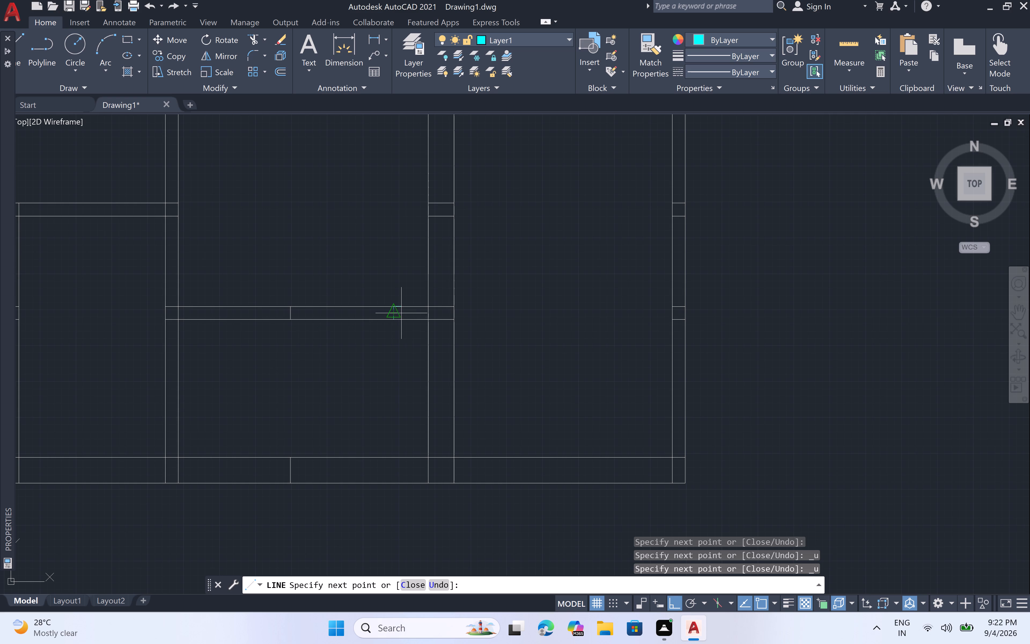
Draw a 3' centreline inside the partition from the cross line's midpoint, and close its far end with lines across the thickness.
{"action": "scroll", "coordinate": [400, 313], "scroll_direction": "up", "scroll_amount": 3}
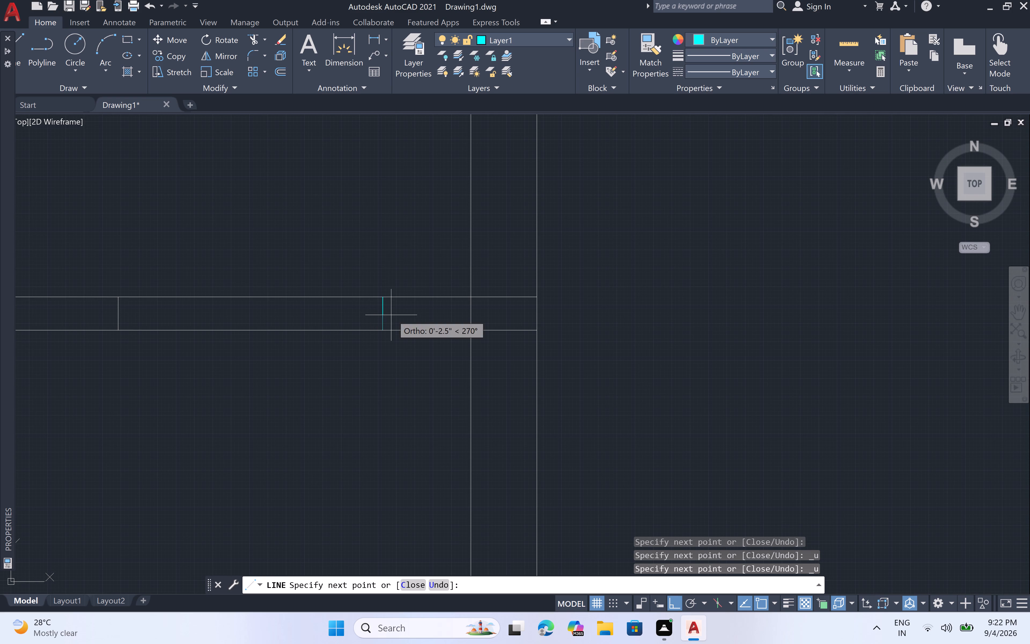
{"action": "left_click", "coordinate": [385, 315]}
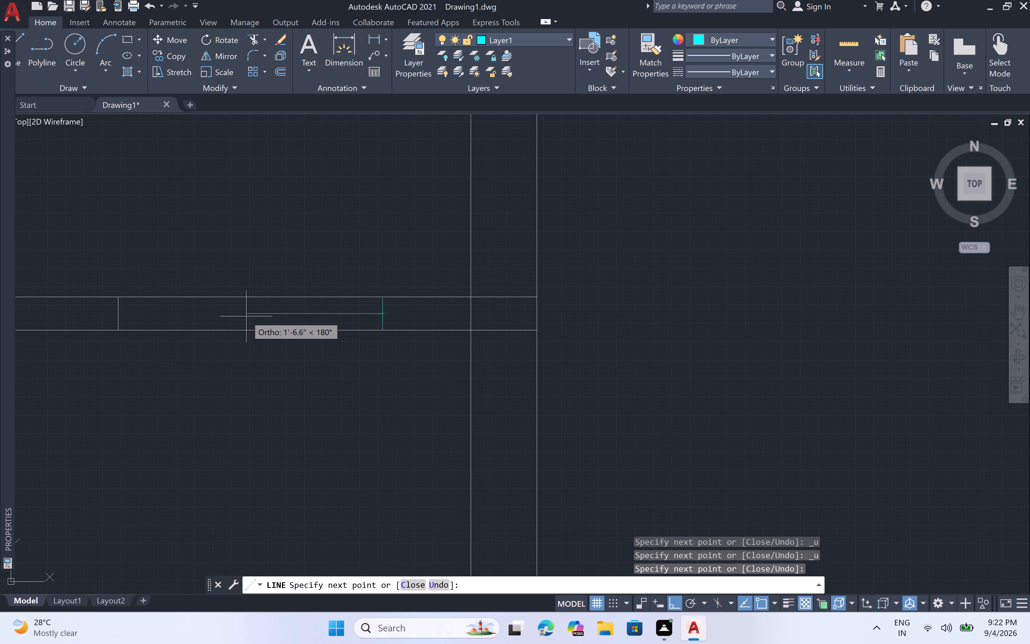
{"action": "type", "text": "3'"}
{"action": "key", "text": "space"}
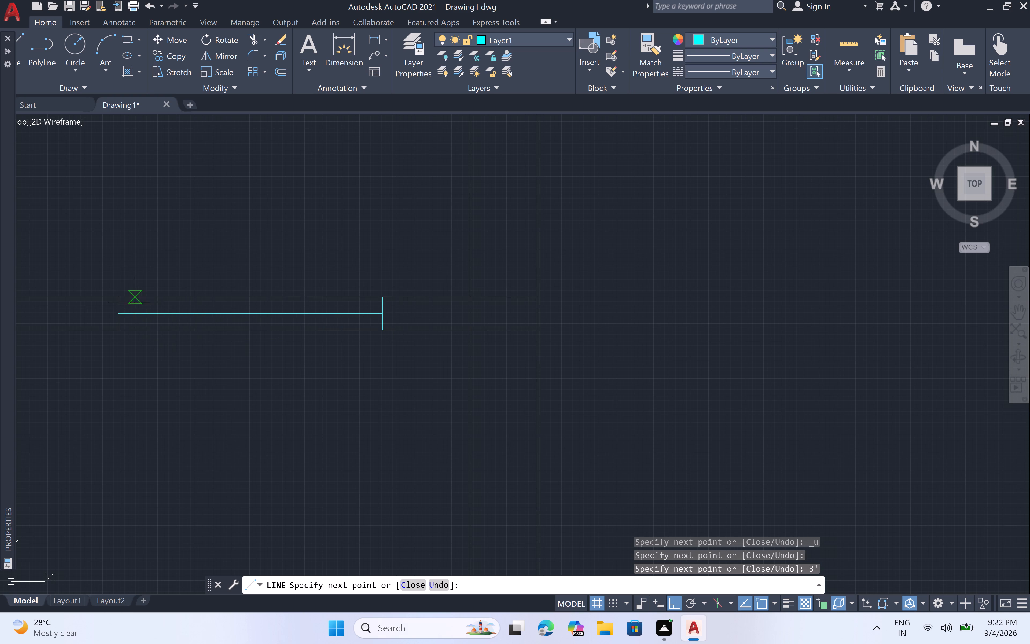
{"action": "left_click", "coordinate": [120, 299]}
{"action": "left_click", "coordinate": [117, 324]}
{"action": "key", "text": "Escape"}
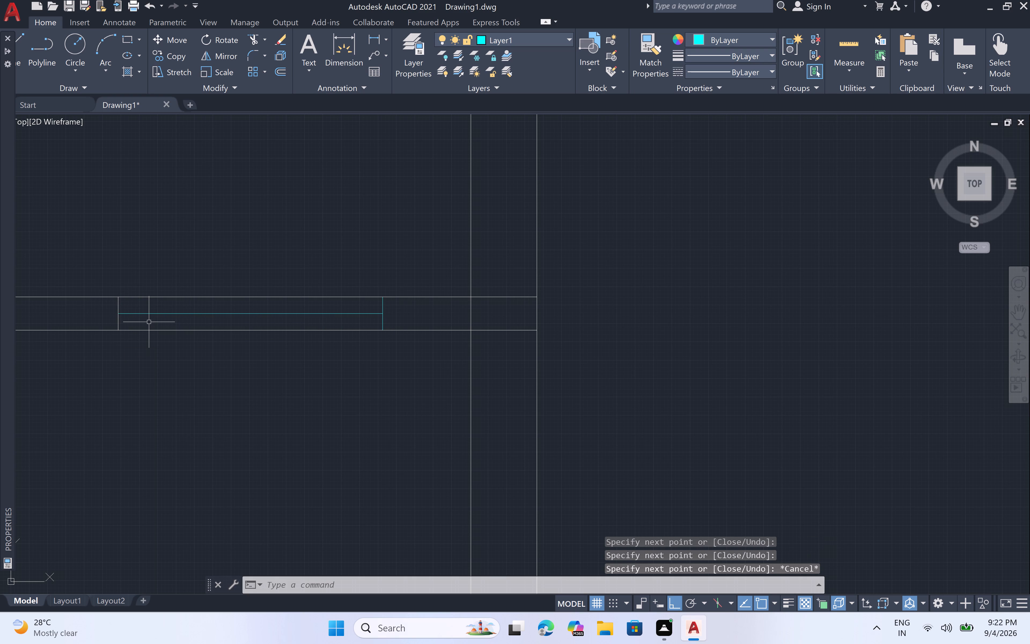
Erase the 3' centreline and all the overlapping cross lines at its far end, including the original white one.
{"action": "scroll", "coordinate": [121, 308], "scroll_direction": "up", "scroll_amount": 4}
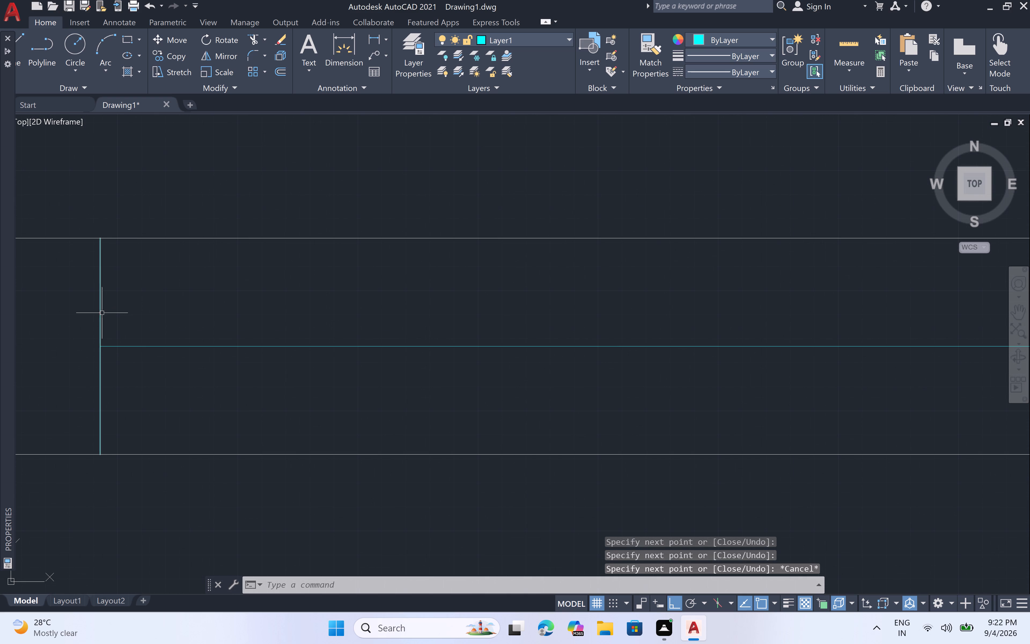
{"action": "left_click", "coordinate": [102, 313]}
{"action": "key", "text": "Delete"}
{"action": "scroll", "coordinate": [155, 298], "scroll_direction": "down", "scroll_amount": 3}
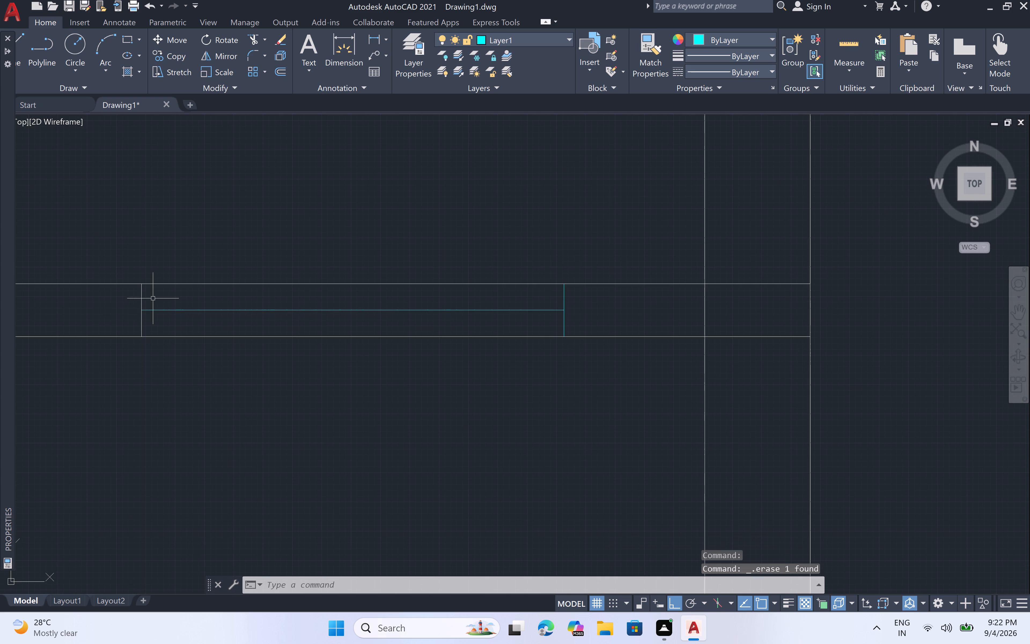
{"action": "left_click", "coordinate": [142, 310]}
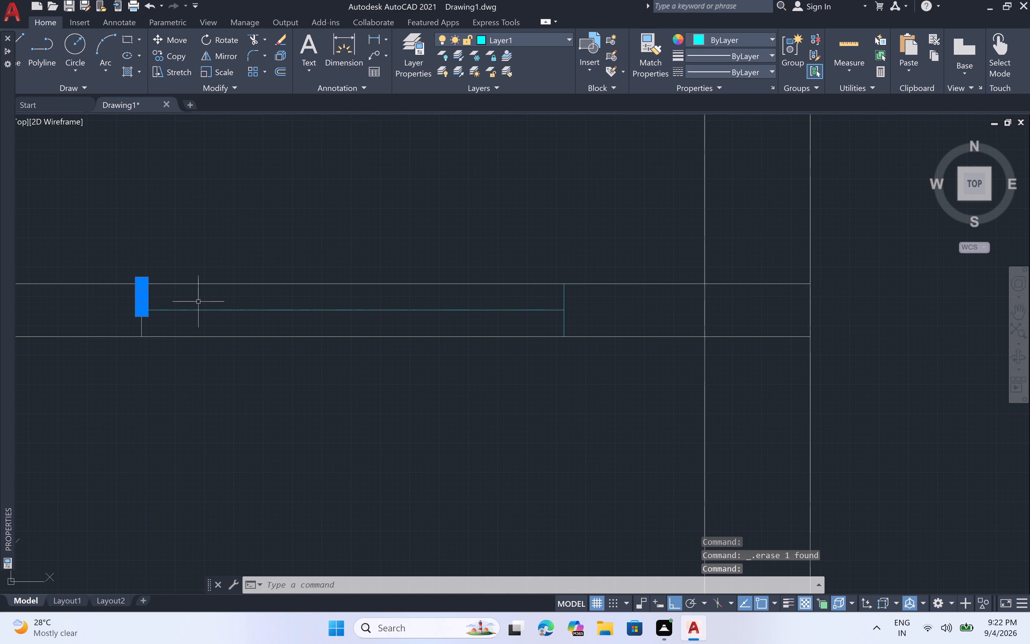
{"action": "key", "text": "Delete"}
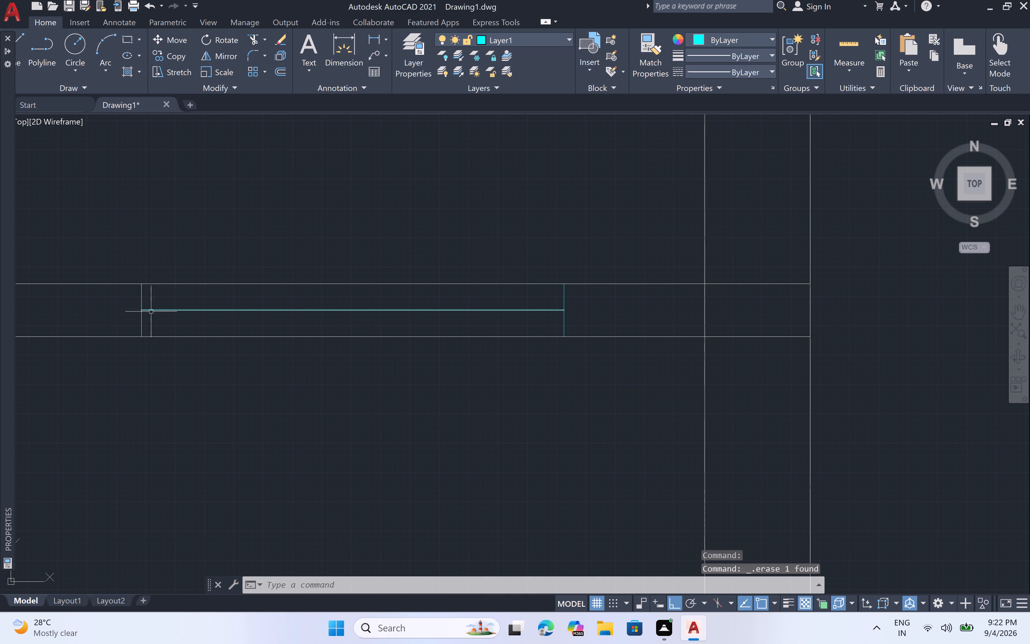
{"action": "left_click", "coordinate": [141, 311]}
{"action": "key", "text": "Delete"}
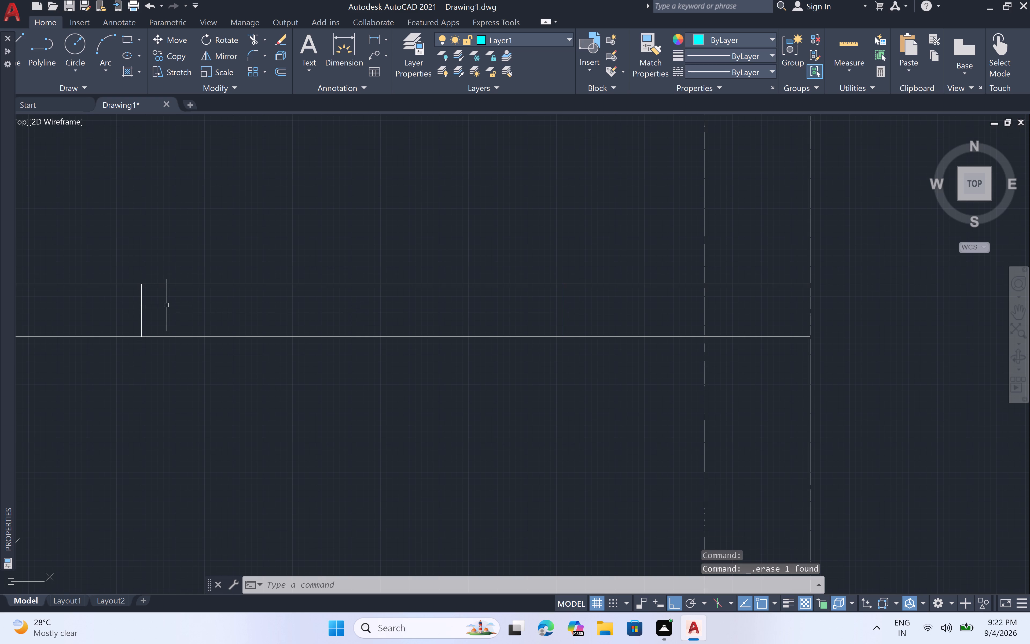
{"action": "left_click", "coordinate": [142, 311]}
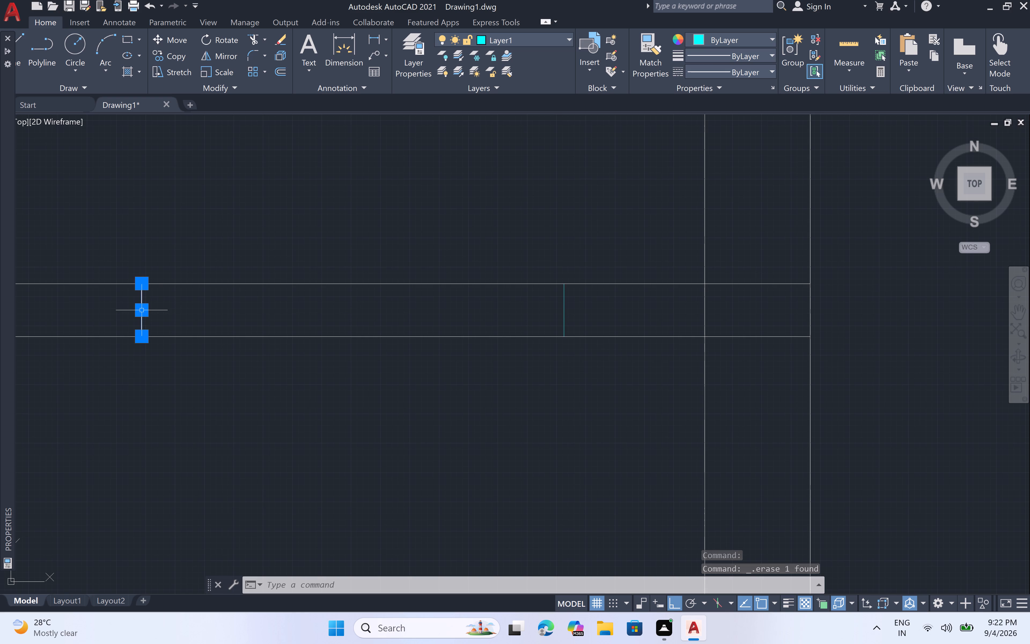
{"action": "key", "text": "Delete"}
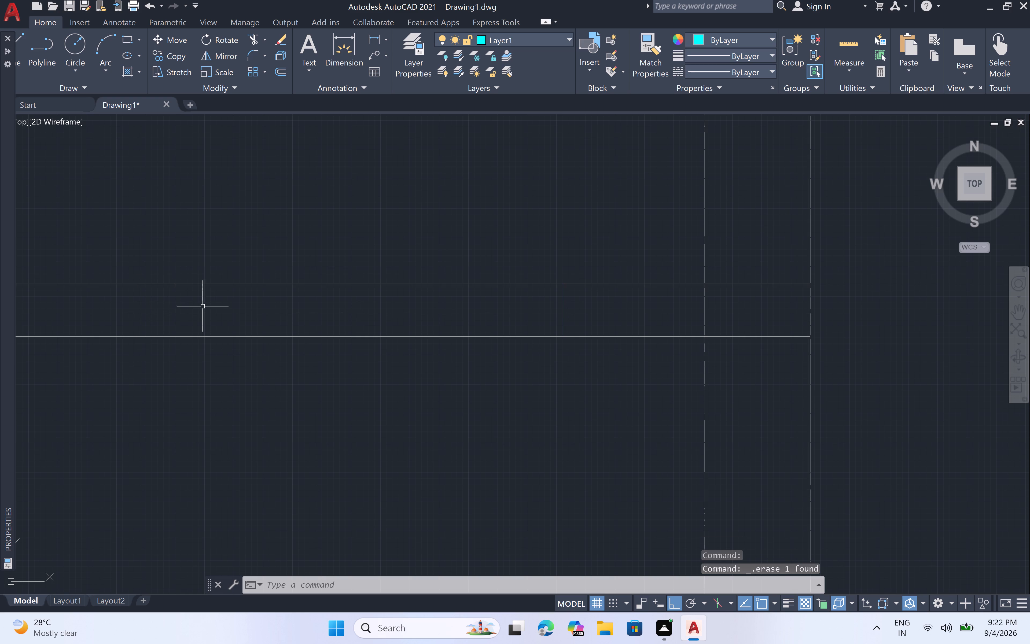
Draw a 3' centreline from the remaining cross line's midpoint, and close its far end with a line across the partition's thickness.
{"action": "key", "text": "l"}
{"action": "key", "text": "space"}
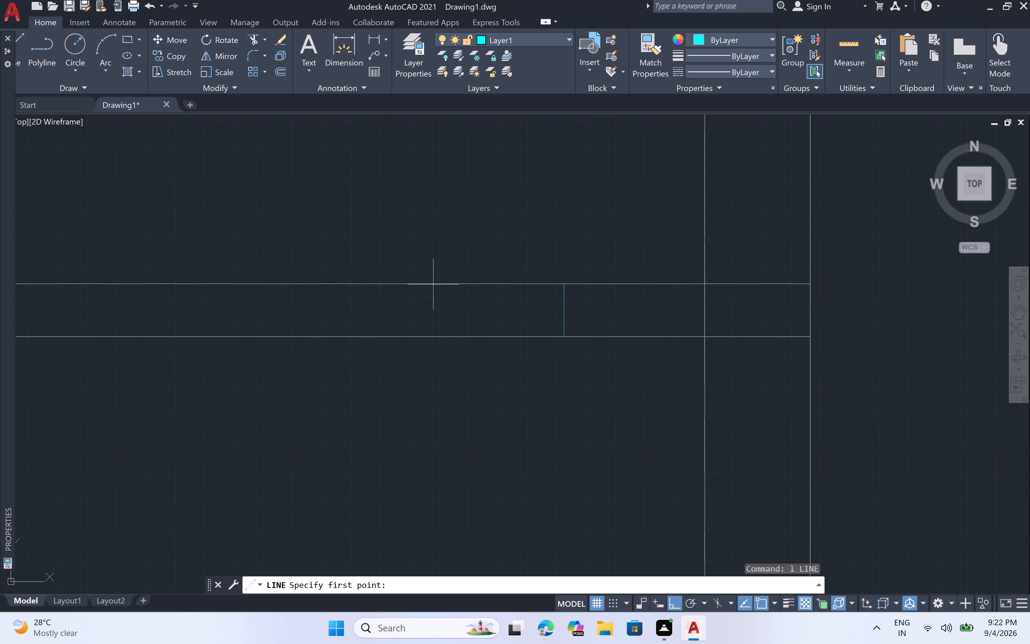
{"action": "left_click", "coordinate": [570, 312]}
{"action": "type", "text": "3'"}
{"action": "key", "text": "space"}
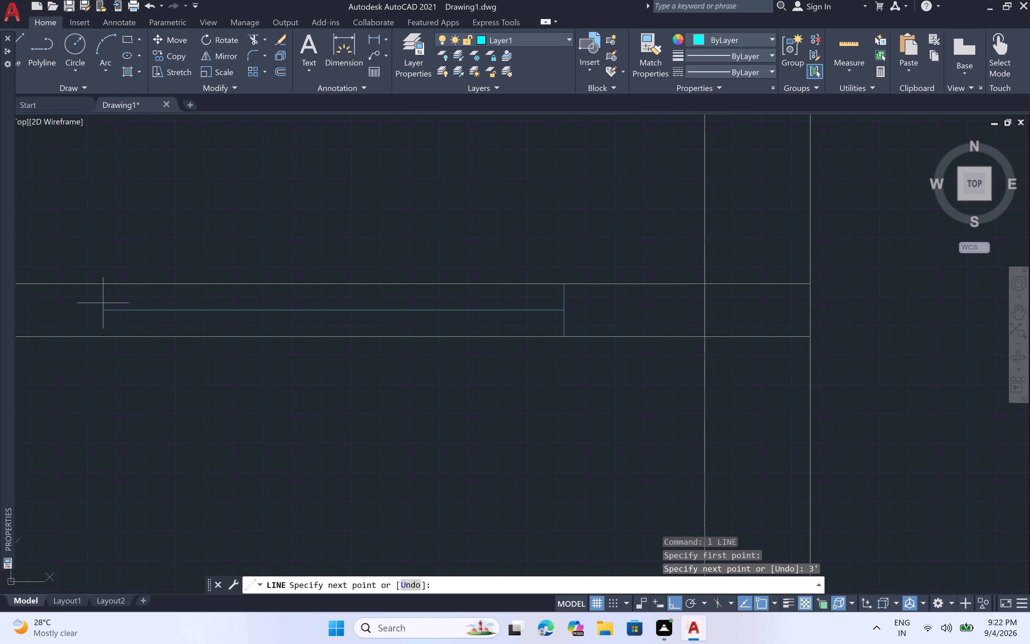
{"action": "left_click", "coordinate": [137, 290]}
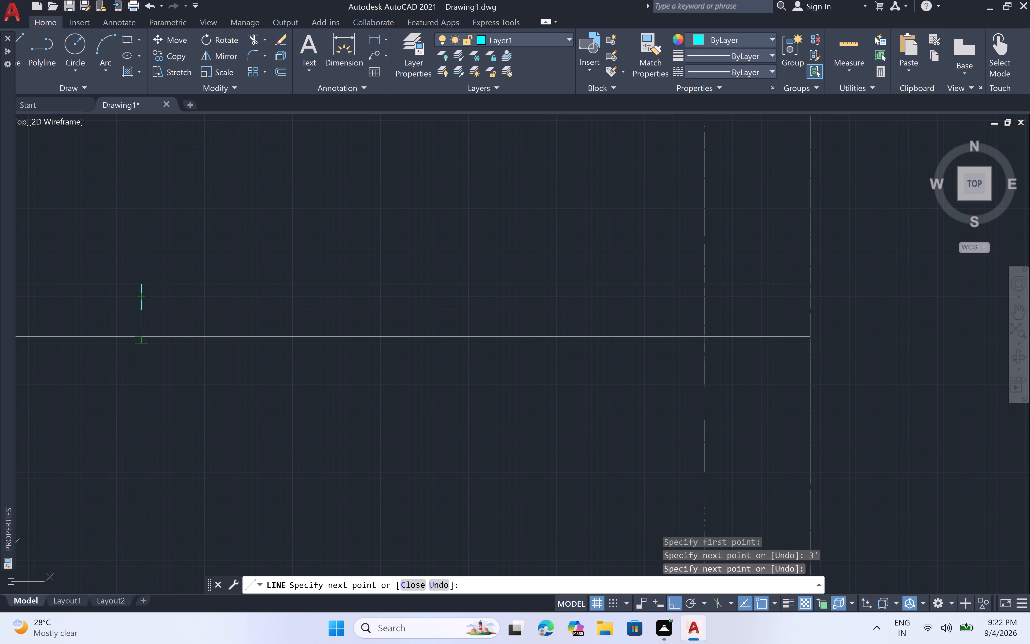
{"action": "left_click", "coordinate": [142, 339]}
{"action": "key", "text": "Escape"}
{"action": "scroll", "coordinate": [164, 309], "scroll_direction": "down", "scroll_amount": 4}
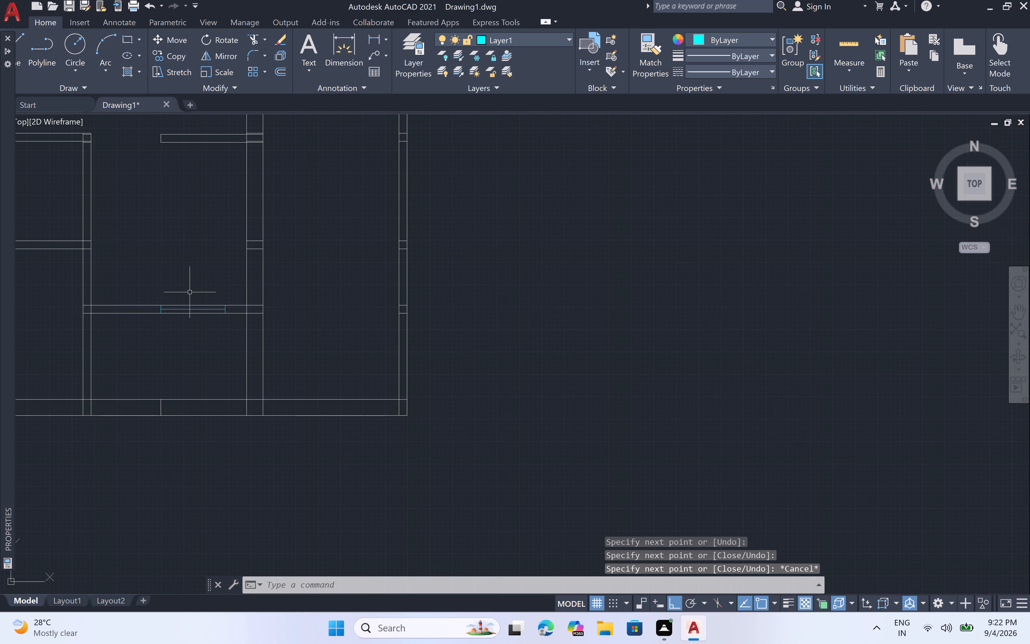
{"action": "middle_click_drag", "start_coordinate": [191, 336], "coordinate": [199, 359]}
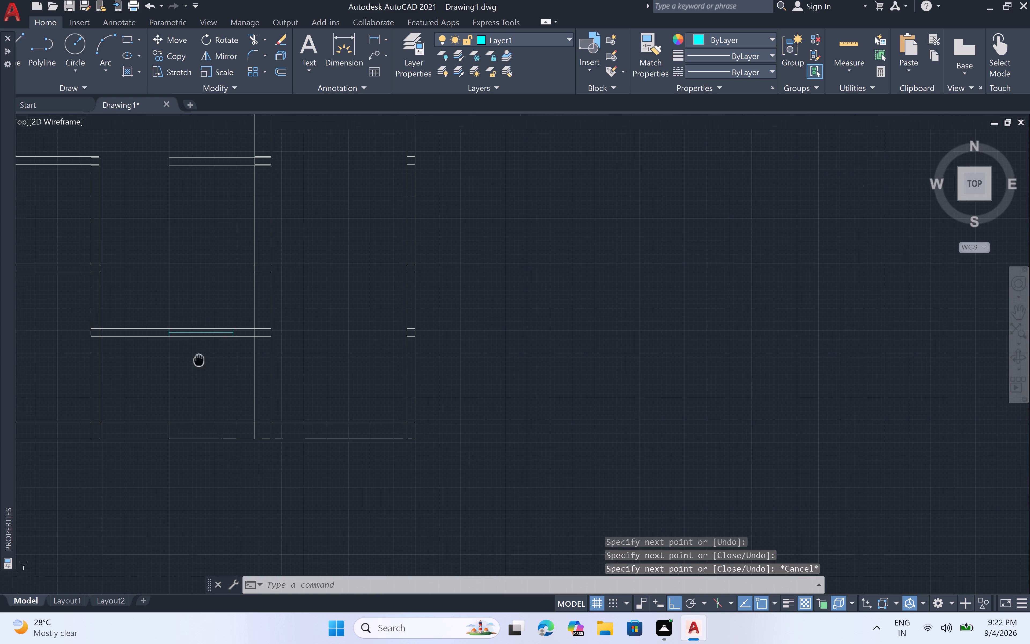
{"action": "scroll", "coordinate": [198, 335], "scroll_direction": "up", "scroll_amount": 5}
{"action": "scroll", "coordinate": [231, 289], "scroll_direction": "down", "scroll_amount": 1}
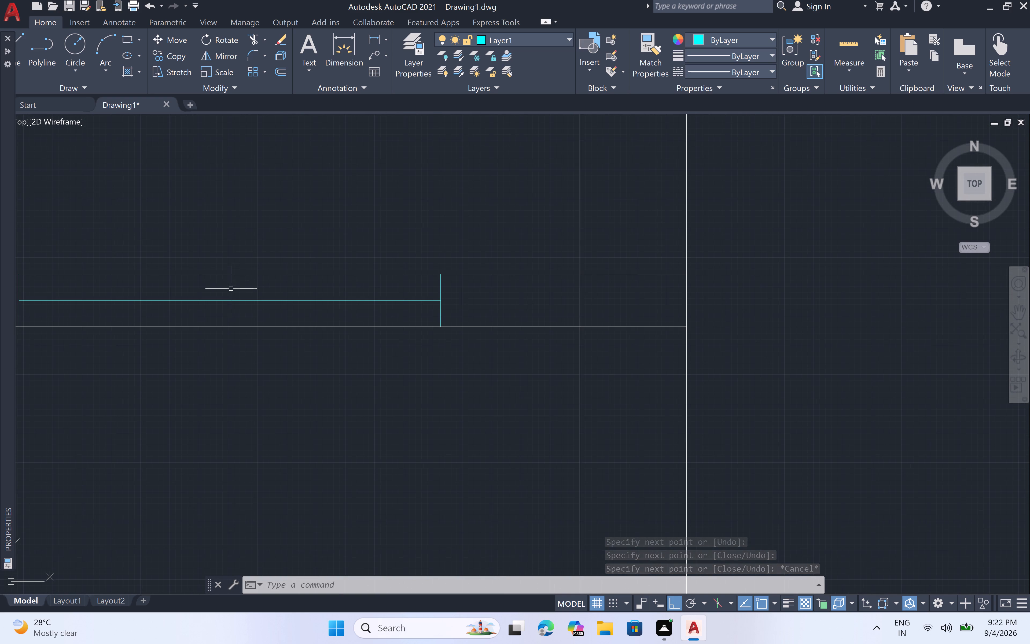
Offset the 3' window centreline in the horizontal partition by 1" to both sides.
{"action": "scroll", "coordinate": [248, 222], "scroll_direction": "down", "scroll_amount": 2}
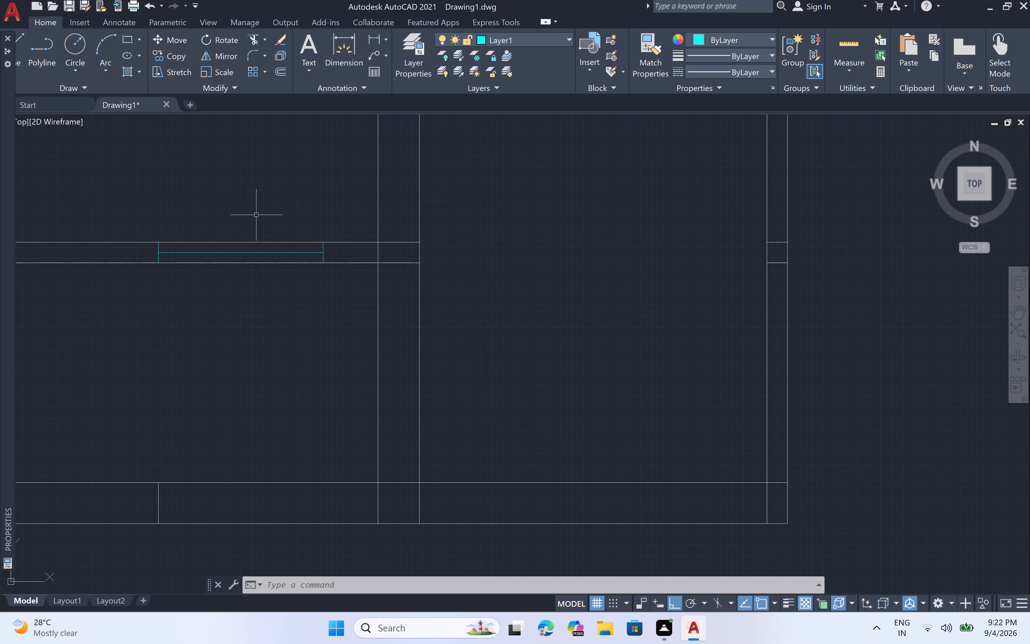
{"action": "type", "text": "off"}
{"action": "key", "text": "space"}
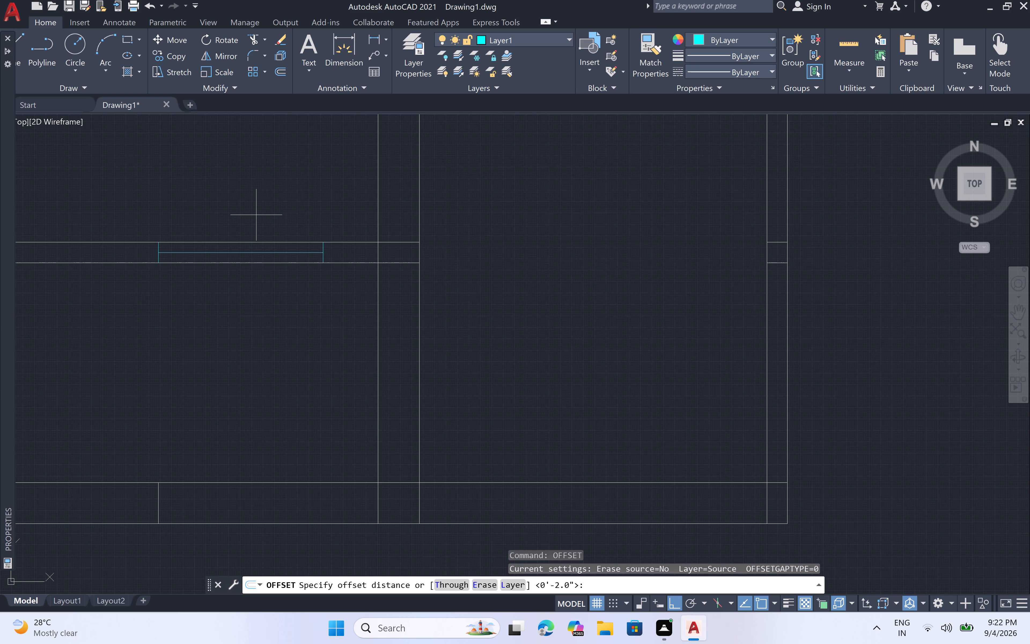
{"action": "key", "text": "1"}
{"action": "type", "text": "\""}
{"action": "key", "text": "space"}
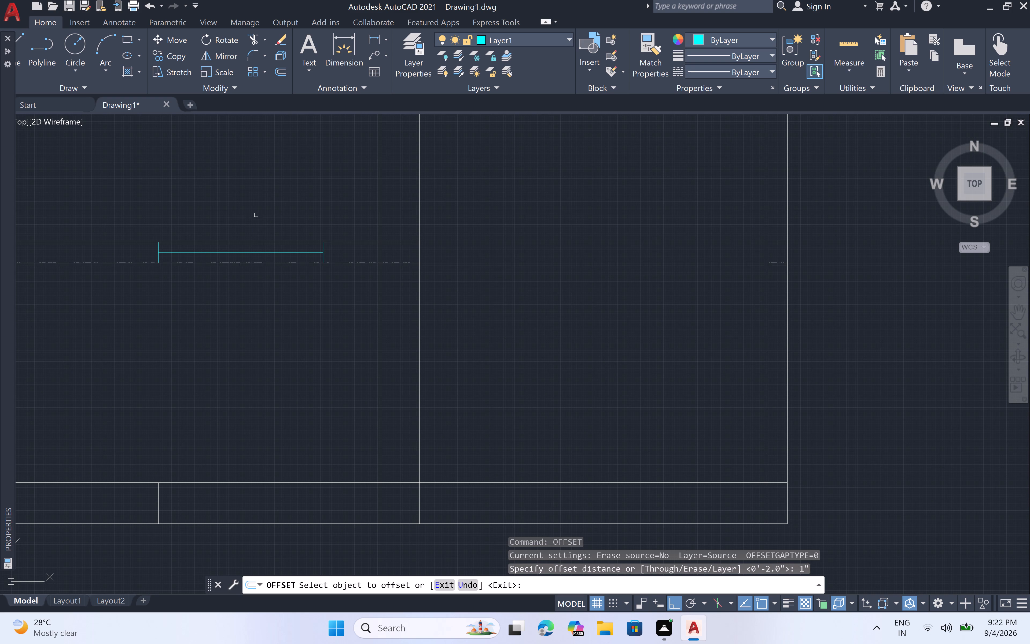
{"action": "left_click", "coordinate": [257, 254]}
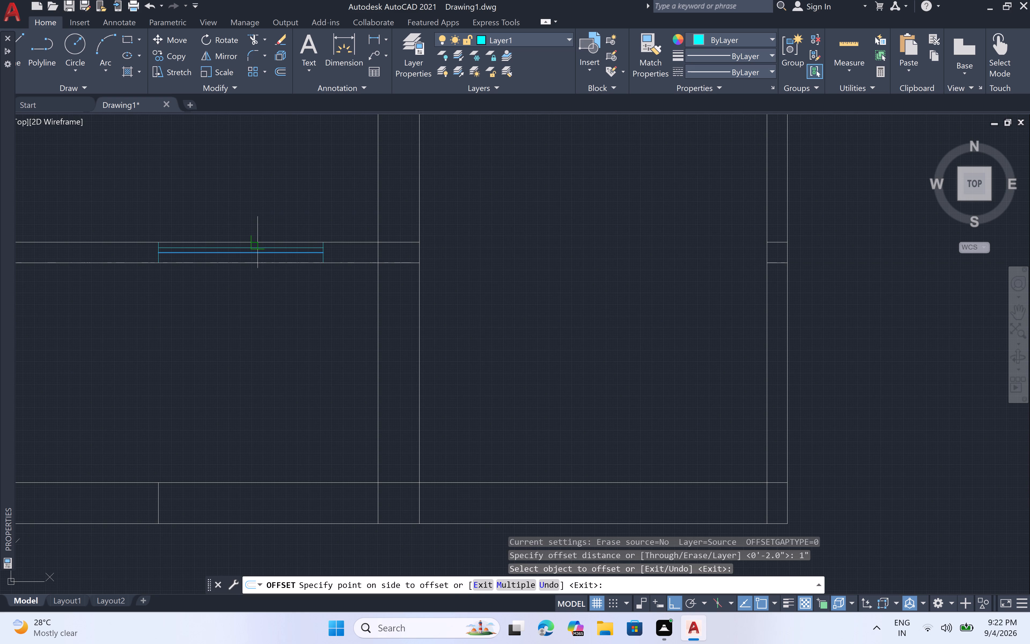
{"action": "left_click", "coordinate": [260, 239]}
{"action": "left_click", "coordinate": [260, 252]}
{"action": "left_click", "coordinate": [259, 265]}
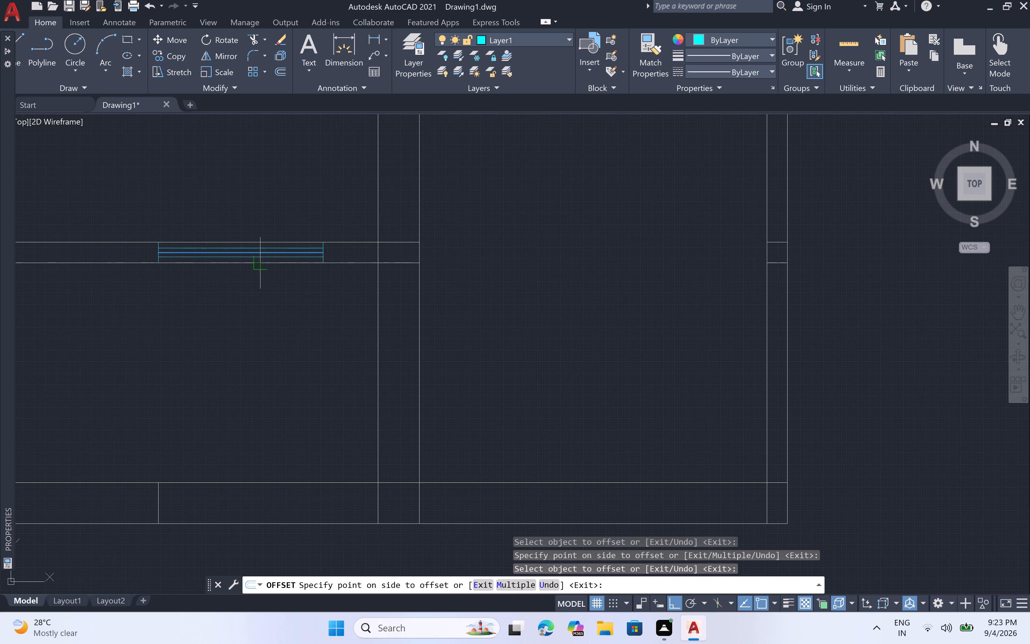
{"action": "scroll", "coordinate": [258, 241], "scroll_direction": "up", "scroll_amount": 5}
{"action": "scroll", "coordinate": [272, 283], "scroll_direction": "down", "scroll_amount": 3}
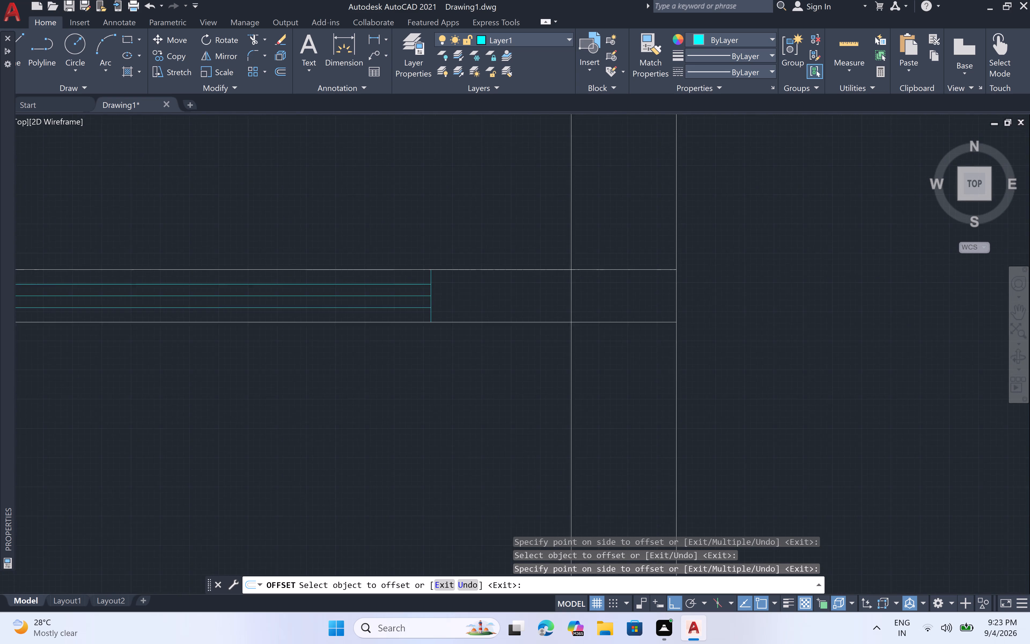
{"action": "key", "text": "Escape"}
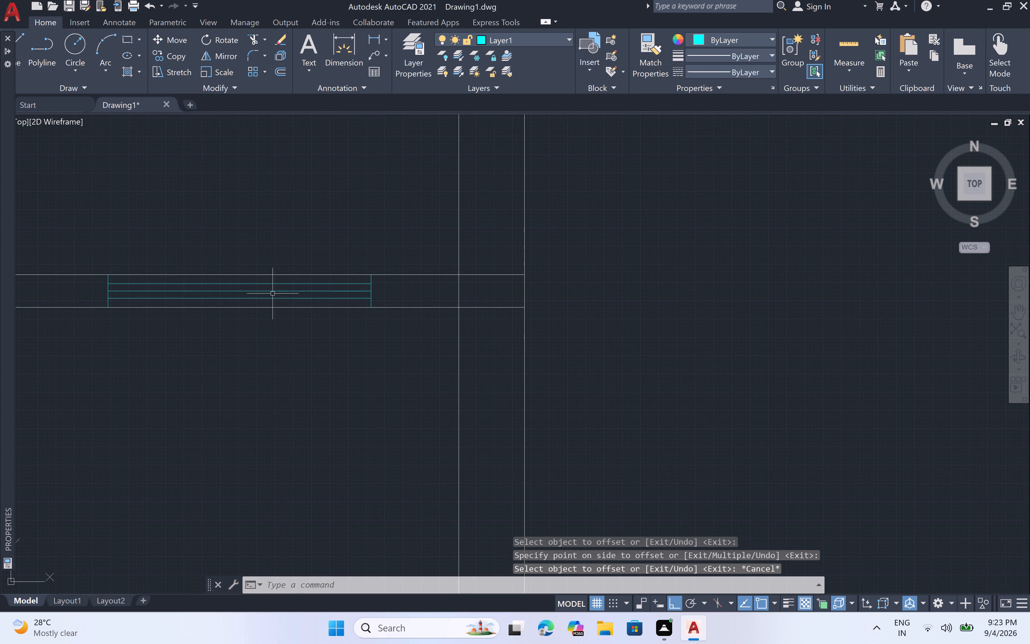
Erase the original centreline between the two offset lines of the partition window.
{"action": "left_click", "coordinate": [273, 292]}
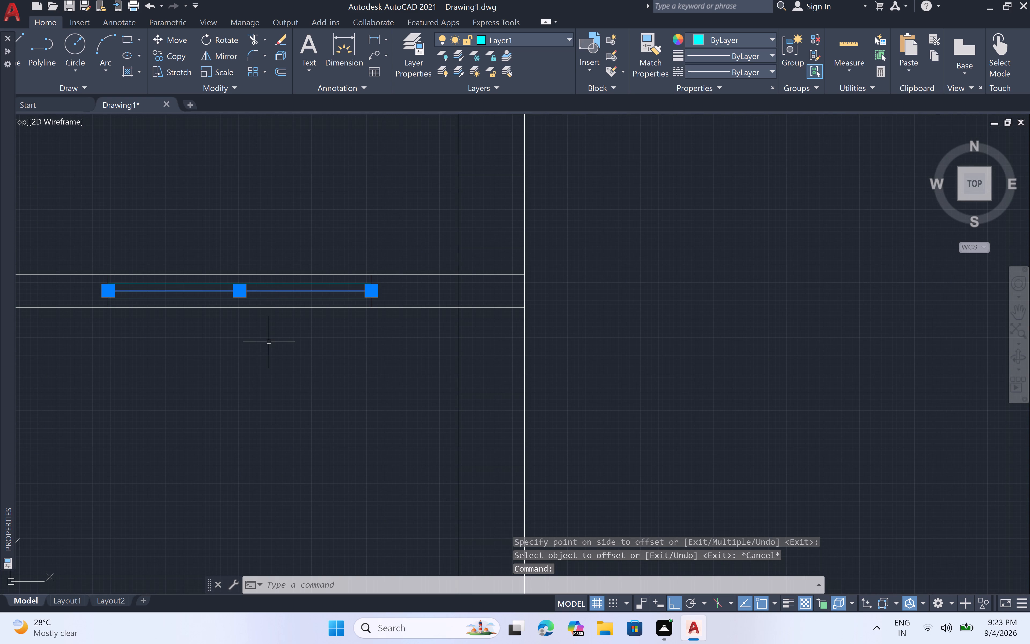
{"action": "key", "text": "Delete"}
Trim away the two short lines crossing the inner vertical 9" wall between the window partition and the short partition above.
{"action": "scroll", "coordinate": [291, 375], "scroll_direction": "down", "scroll_amount": 4}
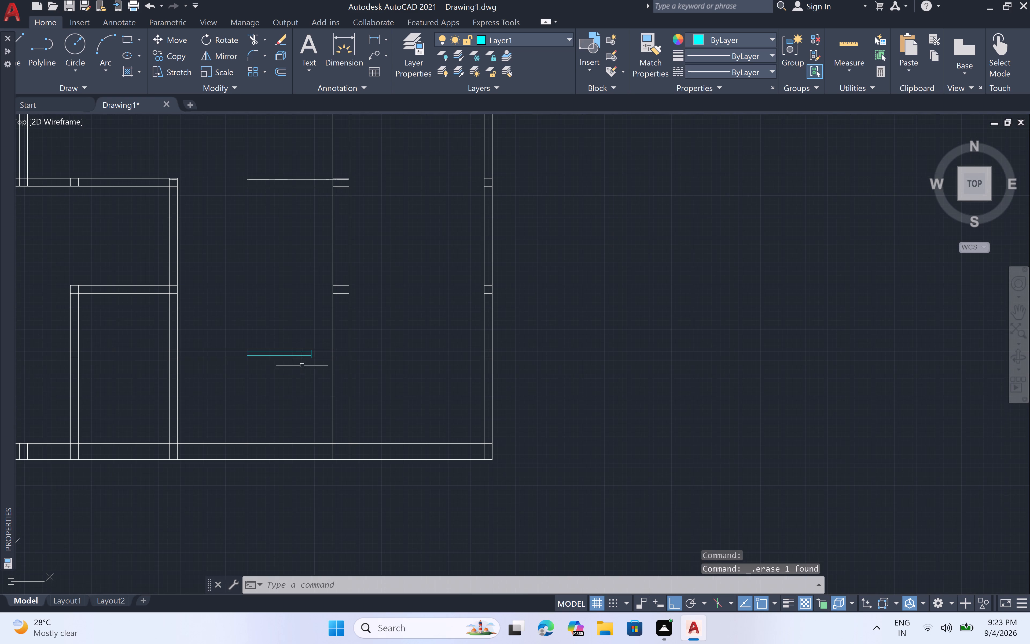
{"action": "scroll", "coordinate": [302, 366], "scroll_direction": "down", "scroll_amount": 1}
{"action": "scroll", "coordinate": [333, 323], "scroll_direction": "down", "scroll_amount": 1}
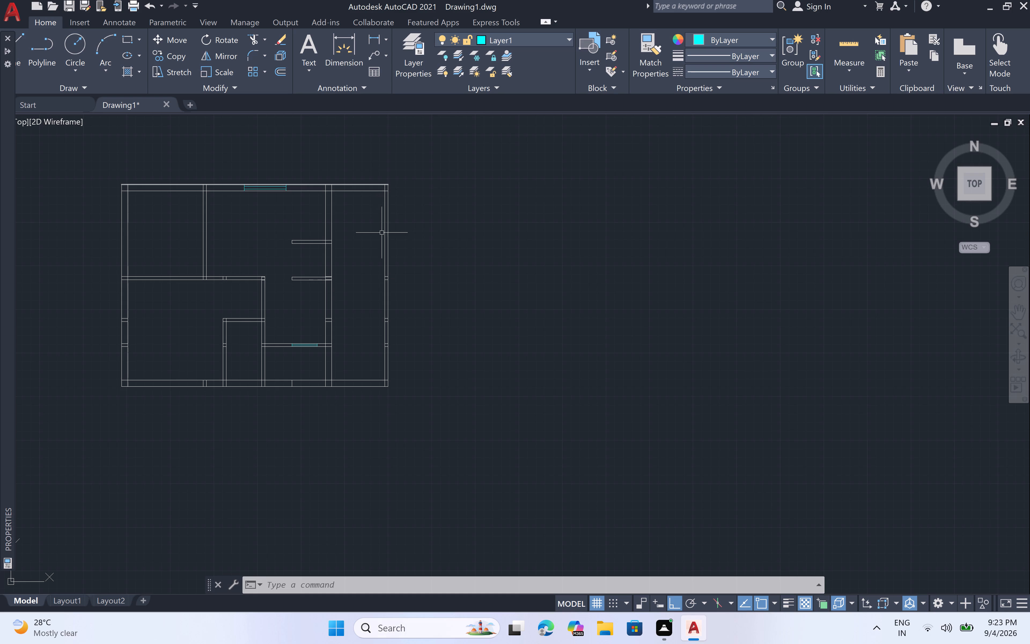
{"action": "scroll", "coordinate": [326, 314], "scroll_direction": "up", "scroll_amount": 1}
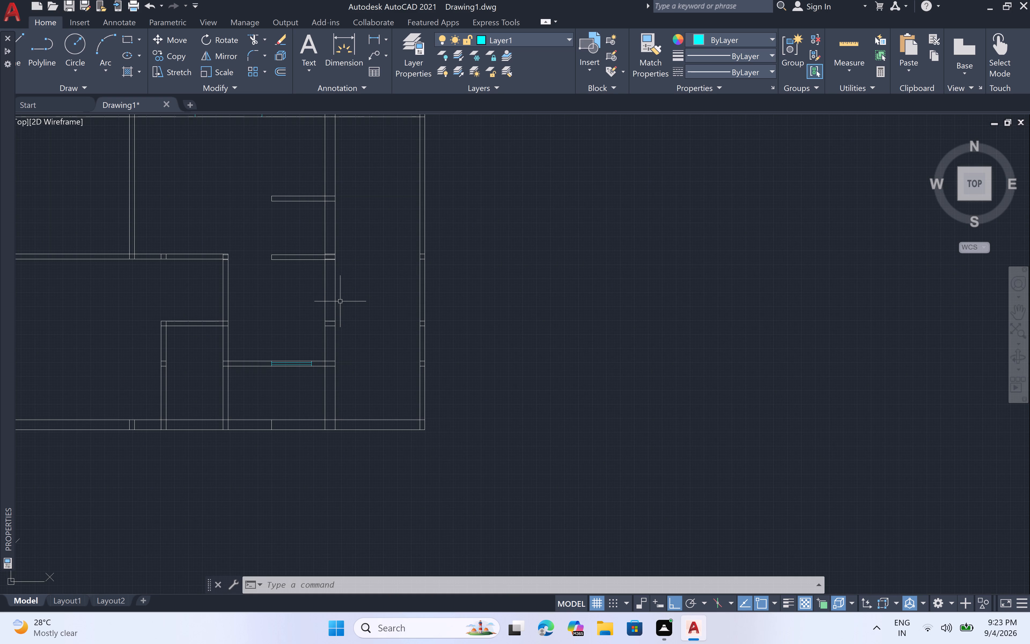
{"action": "scroll", "coordinate": [340, 301], "scroll_direction": "up", "scroll_amount": 1}
{"action": "scroll", "coordinate": [313, 303], "scroll_direction": "up", "scroll_amount": 3}
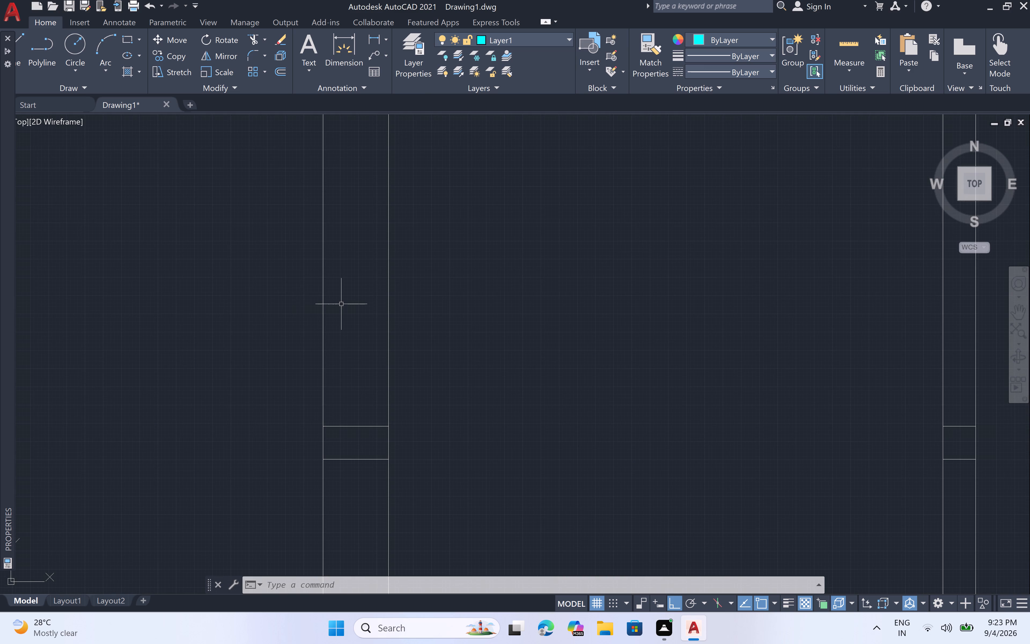
{"action": "scroll", "coordinate": [341, 304], "scroll_direction": "down", "scroll_amount": 1}
{"action": "key", "text": "t"}
{"action": "key", "text": "r"}
{"action": "key", "text": "space"}
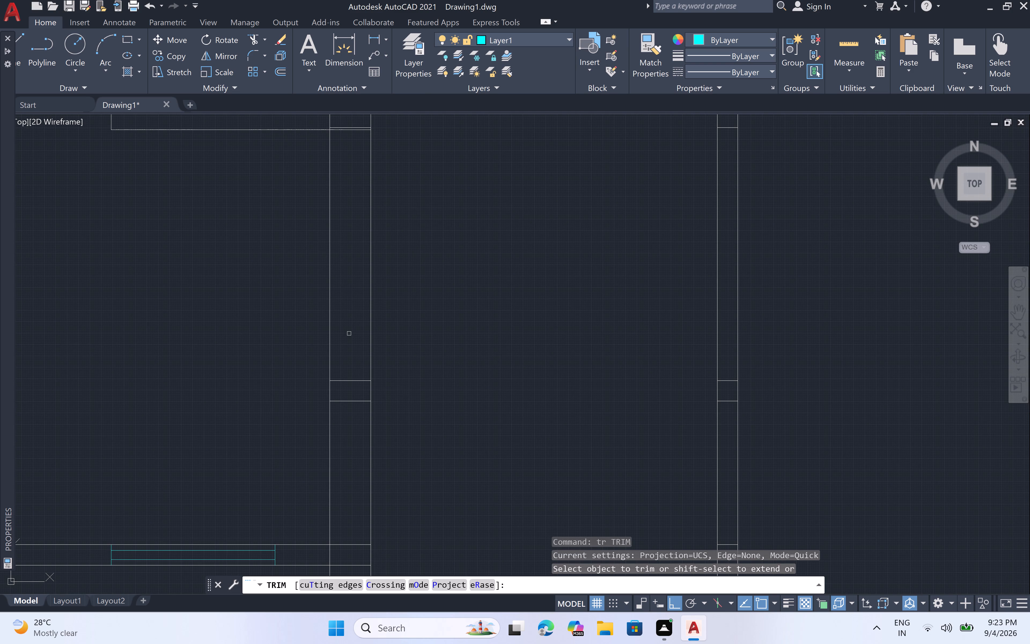
{"action": "left_click", "coordinate": [356, 358]}
{"action": "left_click", "coordinate": [356, 451]}
Trim the stray doubled short lines at the partition's corner end and where the short partition crosses the vertical 9" wall.
{"action": "scroll", "coordinate": [352, 375], "scroll_direction": "down", "scroll_amount": 2}
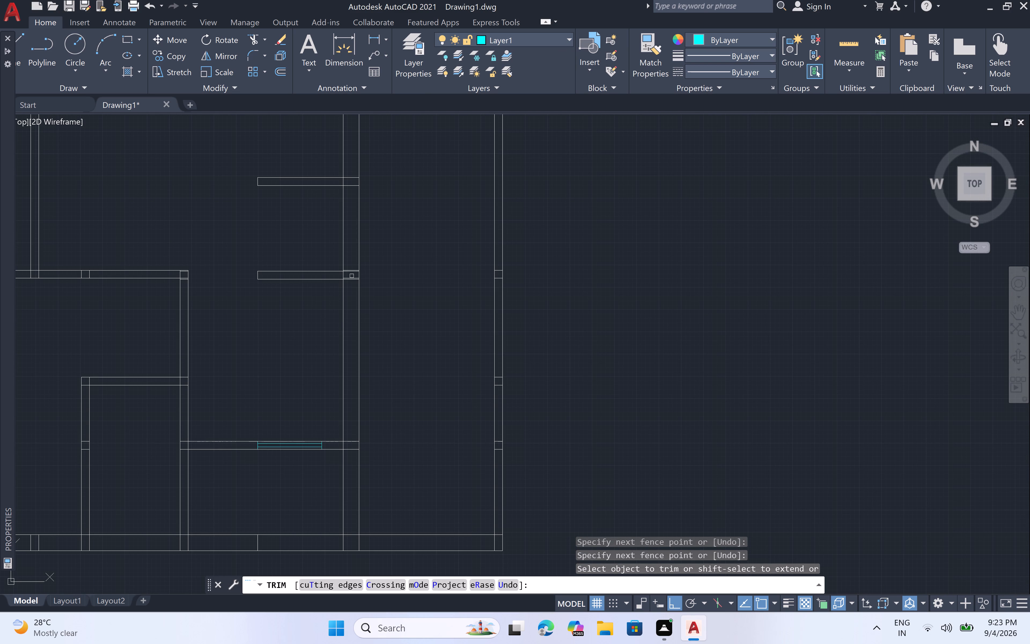
{"action": "scroll", "coordinate": [355, 273], "scroll_direction": "up", "scroll_amount": 5}
{"action": "scroll", "coordinate": [355, 273], "scroll_direction": "down", "scroll_amount": 5}
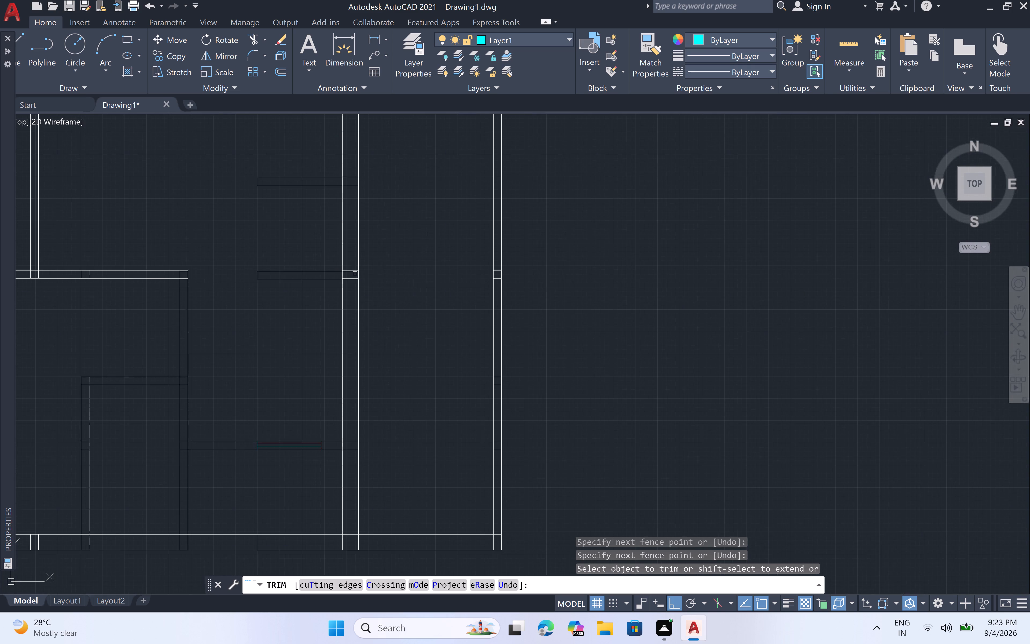
{"action": "scroll", "coordinate": [355, 271], "scroll_direction": "up", "scroll_amount": 2}
{"action": "scroll", "coordinate": [355, 270], "scroll_direction": "down", "scroll_amount": 1}
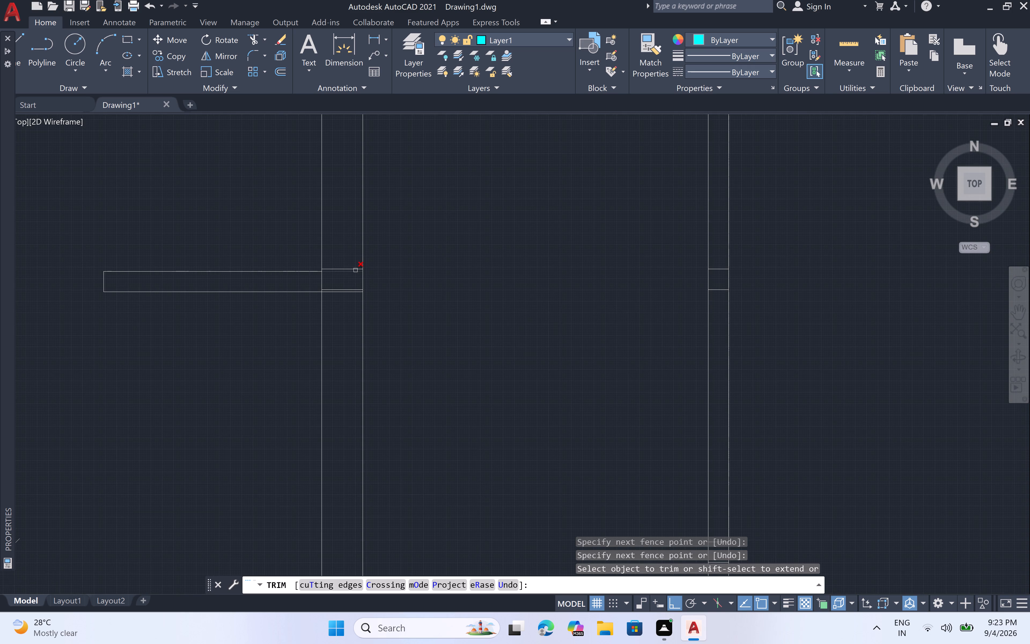
{"action": "scroll", "coordinate": [355, 270], "scroll_direction": "down", "scroll_amount": 1}
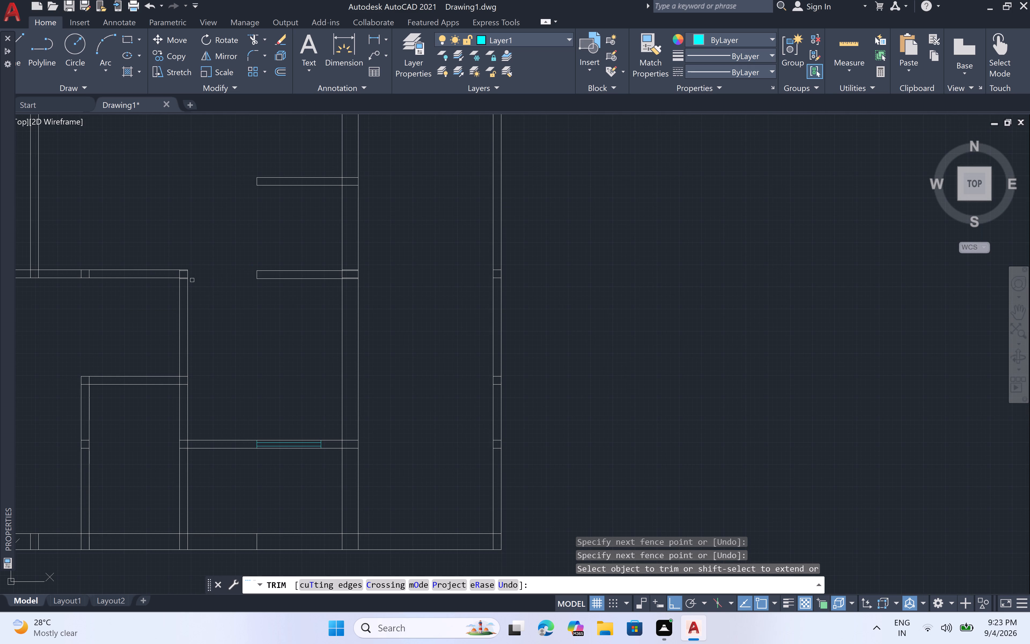
{"action": "scroll", "coordinate": [187, 275], "scroll_direction": "up", "scroll_amount": 4}
{"action": "scroll", "coordinate": [187, 272], "scroll_direction": "down", "scroll_amount": 1}
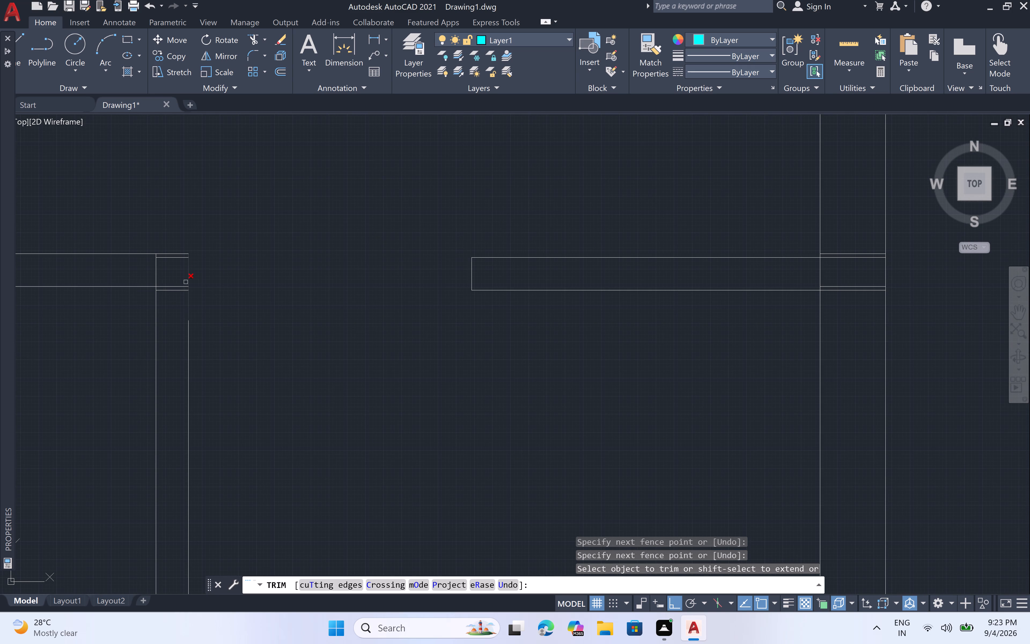
{"action": "left_click", "coordinate": [172, 290]}
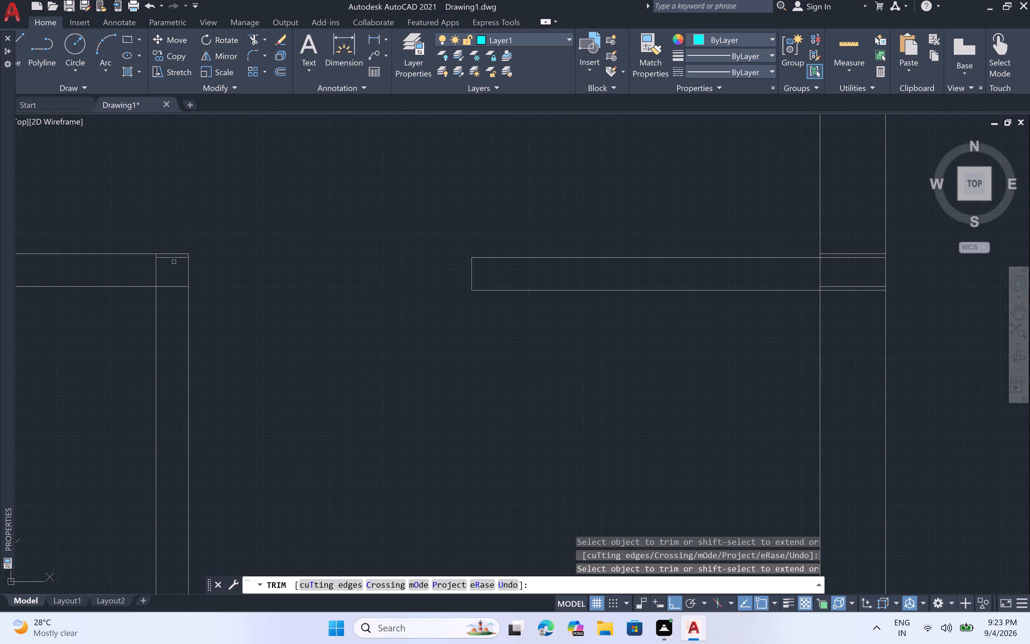
{"action": "left_click", "coordinate": [175, 258]}
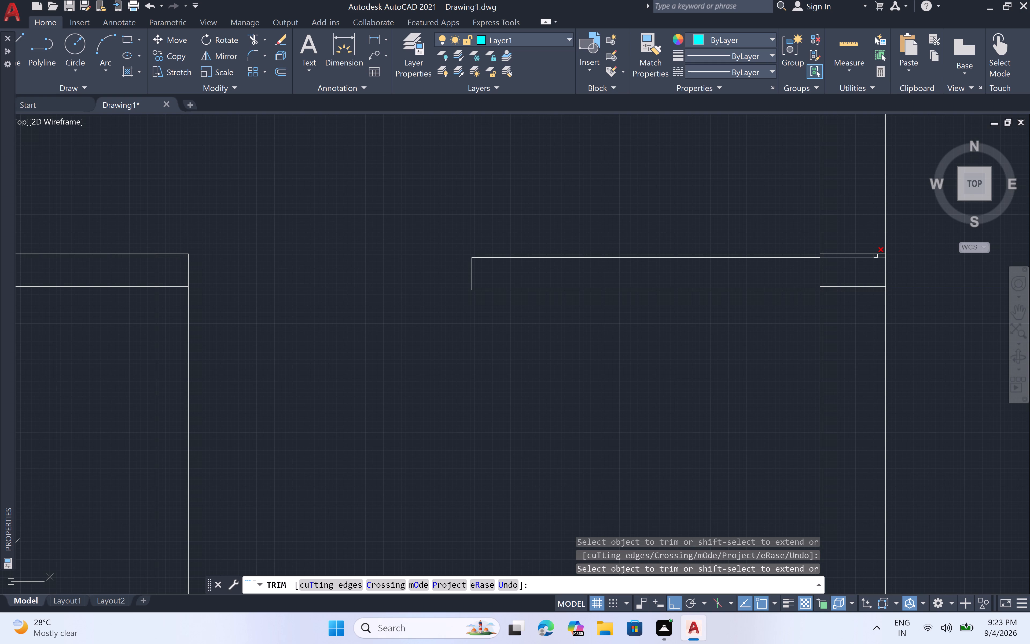
{"action": "left_click", "coordinate": [875, 253]}
{"action": "left_click", "coordinate": [879, 286]}
{"action": "scroll", "coordinate": [868, 267], "scroll_direction": "down", "scroll_amount": 2}
{"action": "middle_click_drag", "start_coordinate": [870, 326], "coordinate": [868, 324]}
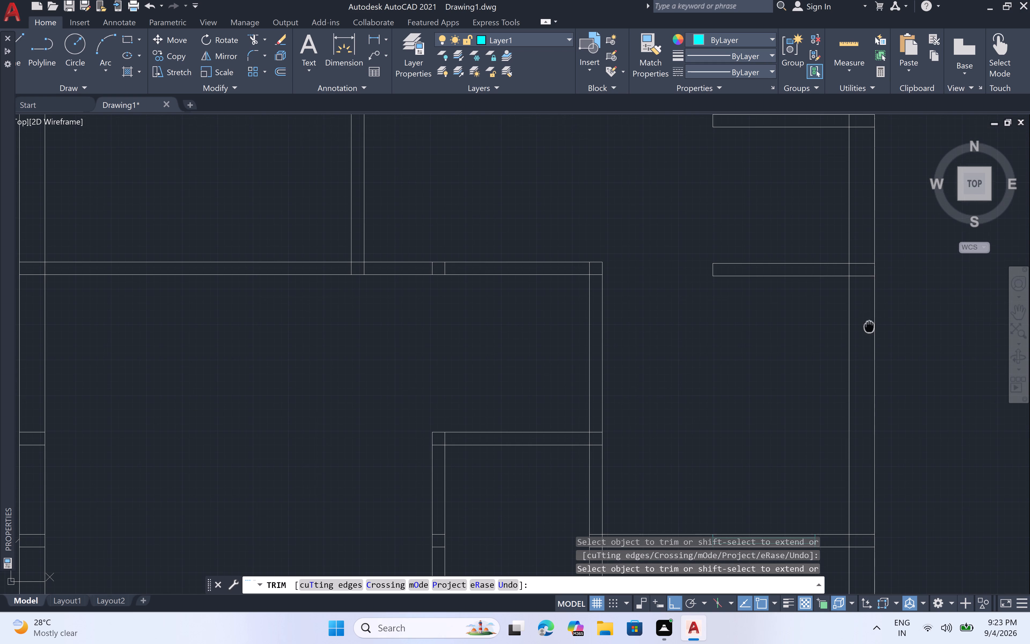
{"action": "middle_click_drag", "start_coordinate": [868, 324], "coordinate": [791, 260]}
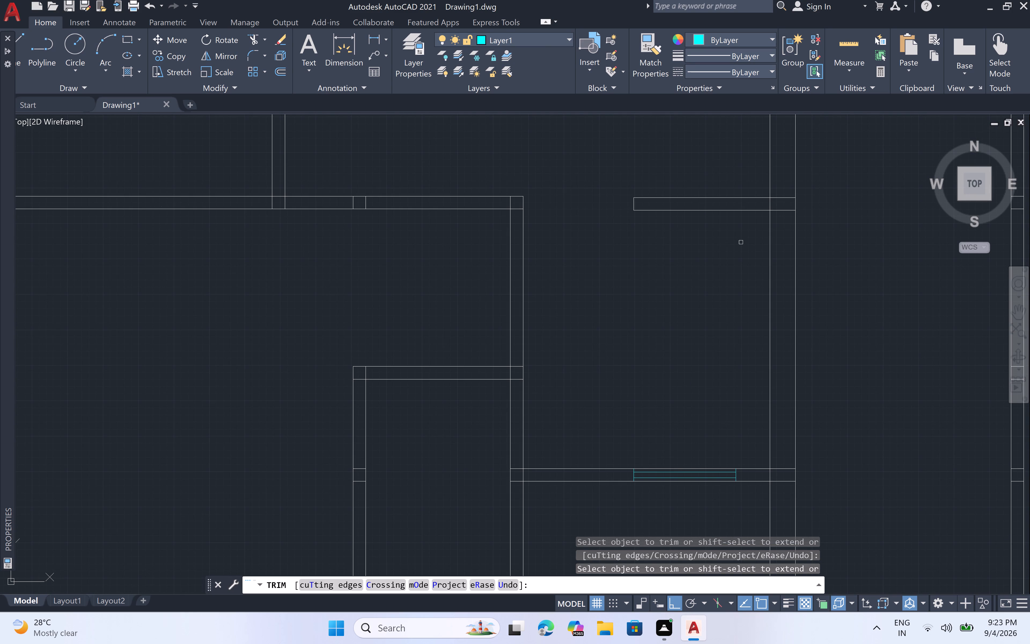
{"action": "key", "text": "Escape"}
Draw a line across the thickness of the vertical 9" wall below the short partition, continuing back to its midpoint.
{"action": "key", "text": "l"}
{"action": "key", "text": "space"}
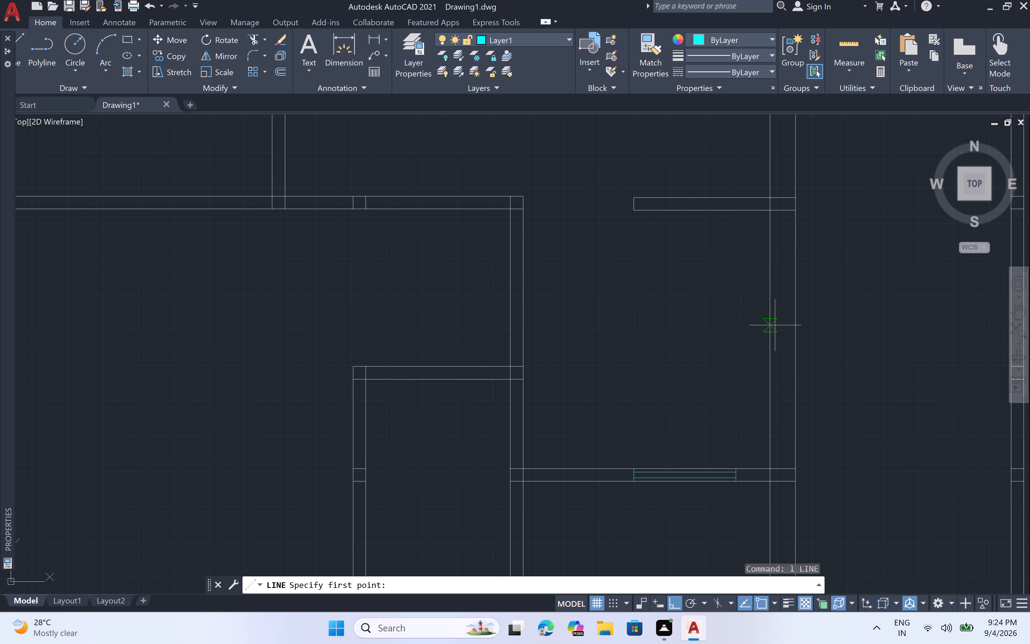
{"action": "left_click", "coordinate": [770, 297]}
{"action": "left_click", "coordinate": [793, 295]}
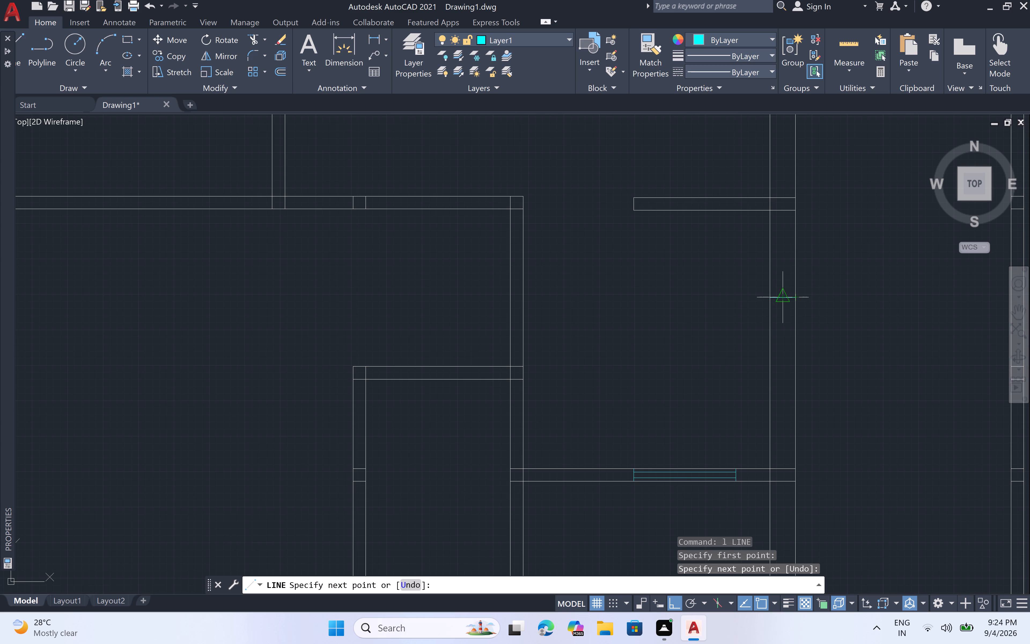
{"action": "left_click", "coordinate": [785, 293]}
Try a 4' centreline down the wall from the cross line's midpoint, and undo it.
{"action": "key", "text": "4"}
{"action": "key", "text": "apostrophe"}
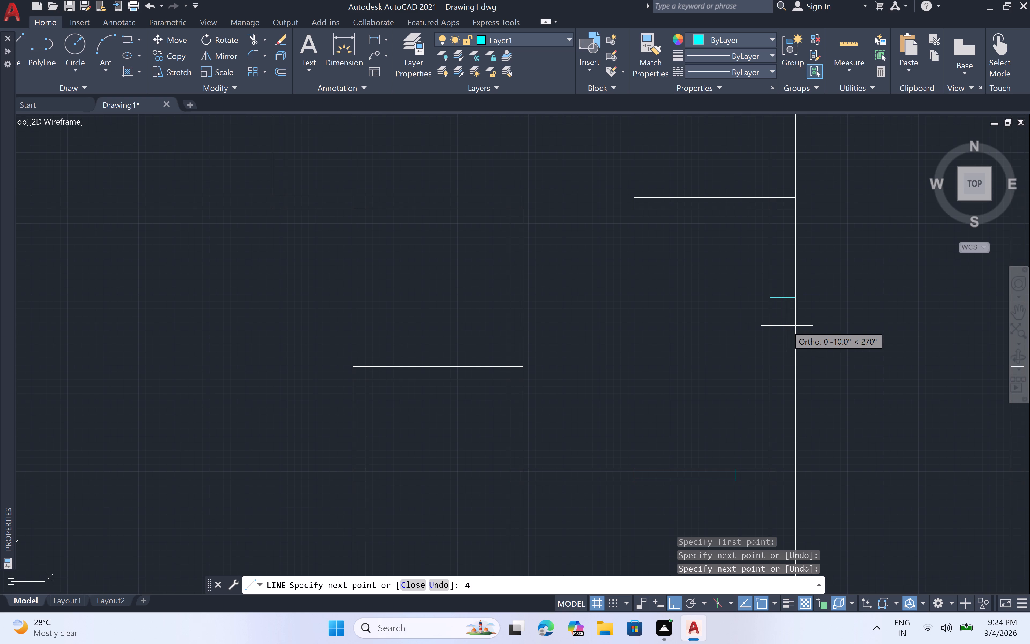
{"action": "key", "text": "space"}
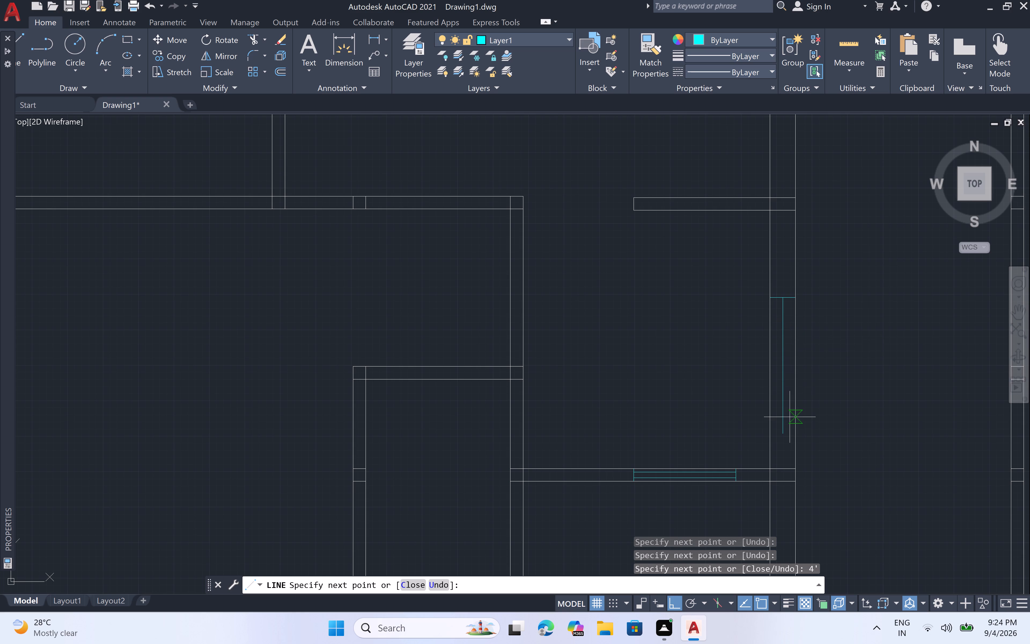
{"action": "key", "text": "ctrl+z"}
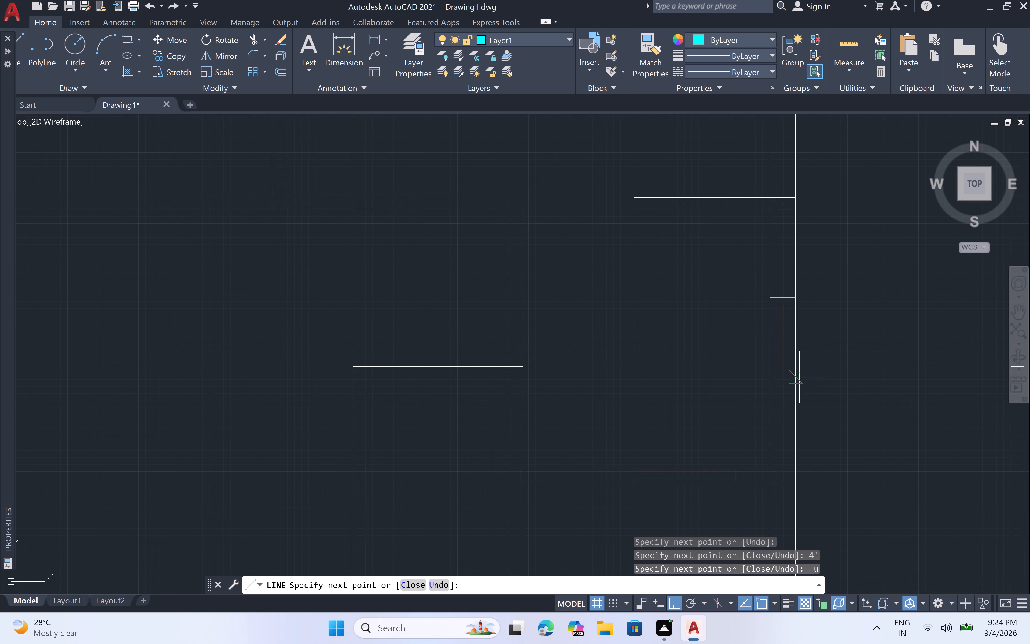
Draw a 3' centreline down the wall from the midpoint, and close its lower end with lines across the full thickness.
{"action": "key", "text": "3"}
{"action": "key", "text": "apostrophe"}
{"action": "key", "text": "space"}
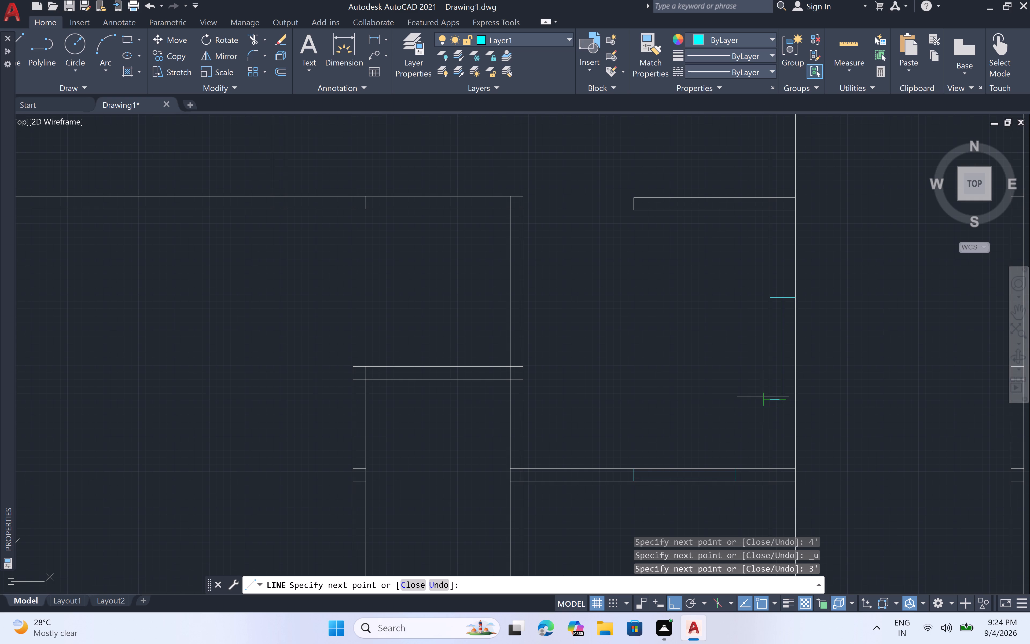
{"action": "left_click", "coordinate": [764, 399]}
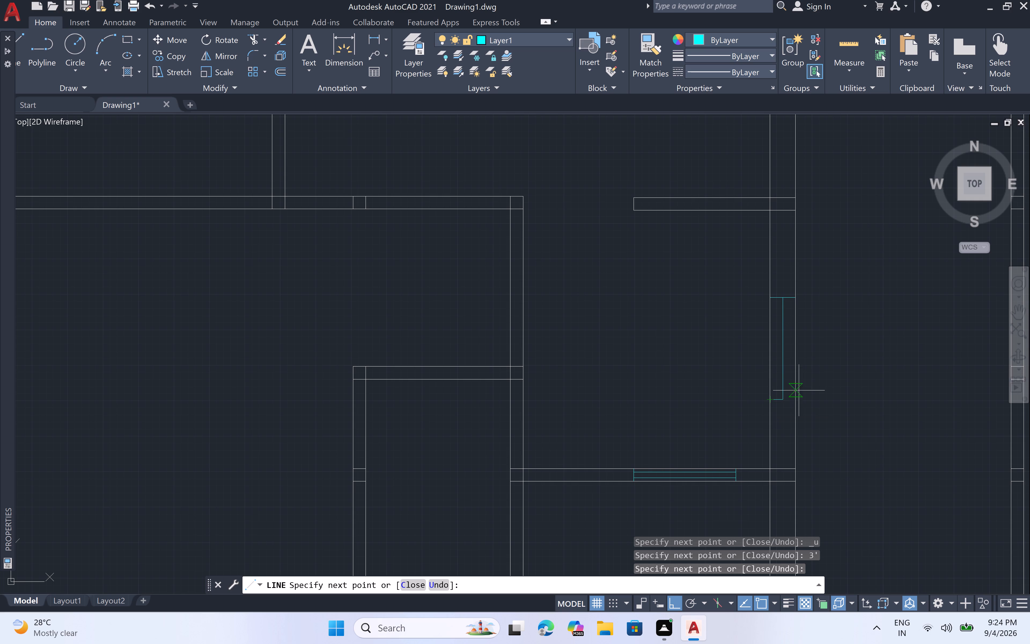
{"action": "left_click", "coordinate": [800, 392]}
{"action": "key", "text": "space"}
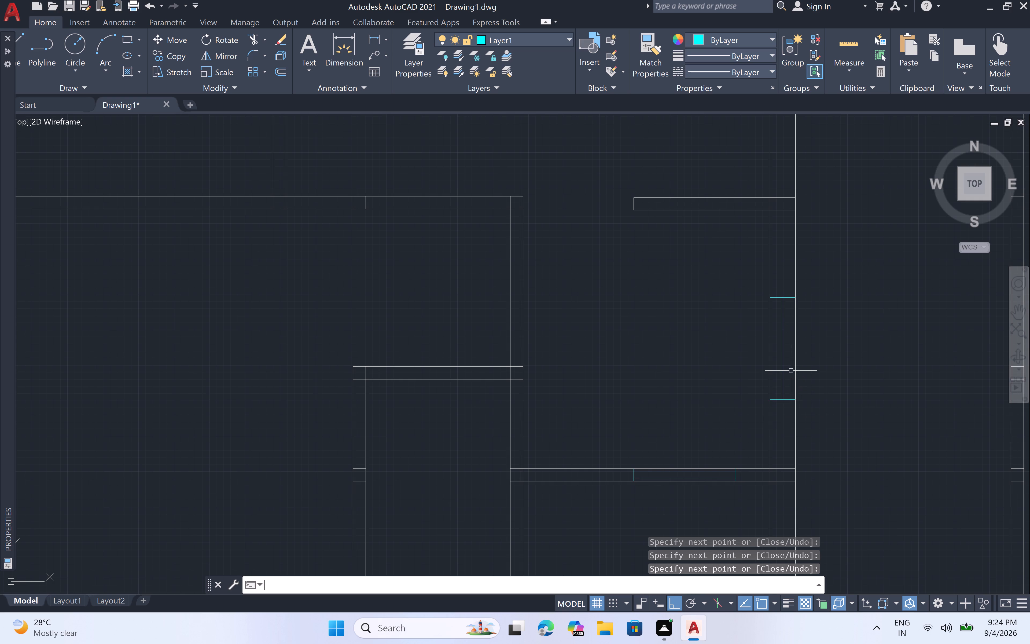
Offset the vertical 3' window's centreline by 1" twice toward each face of the 9" wall.
{"action": "key", "text": "o"}
{"action": "type", "text": "ff"}
{"action": "key", "text": "space"}
{"action": "scroll", "coordinate": [788, 343], "scroll_direction": "up", "scroll_amount": 3}
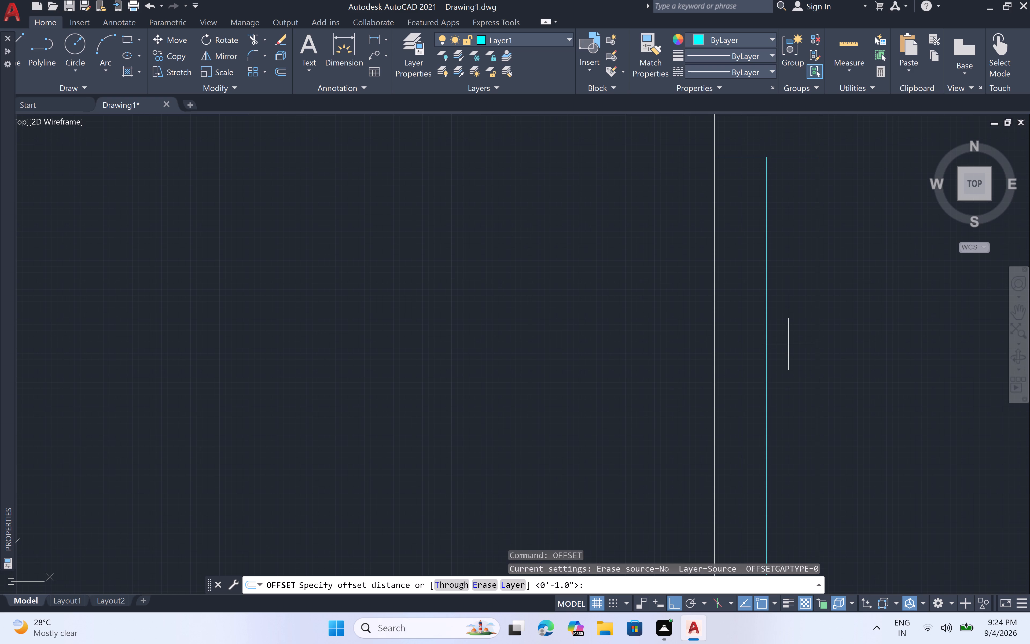
{"action": "key", "text": "space"}
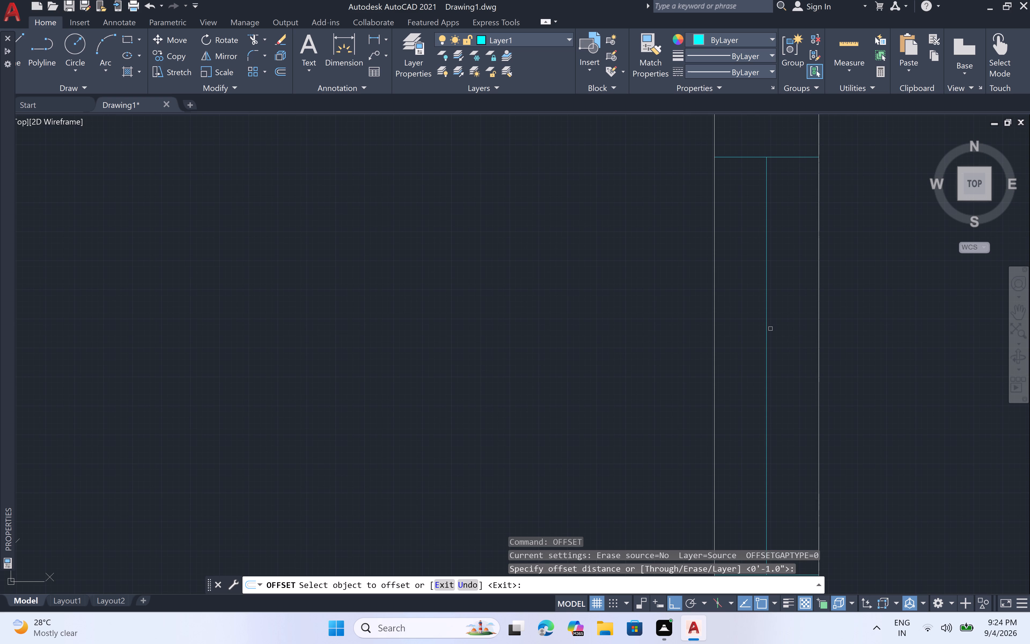
{"action": "left_click", "coordinate": [766, 323]}
{"action": "left_click", "coordinate": [783, 317]}
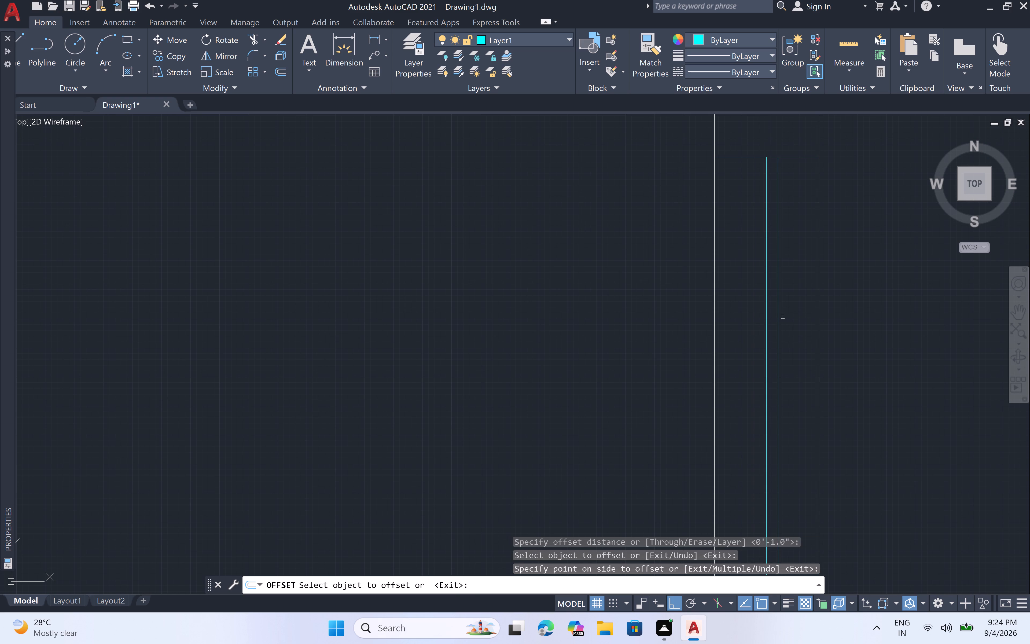
{"action": "left_click", "coordinate": [776, 308]}
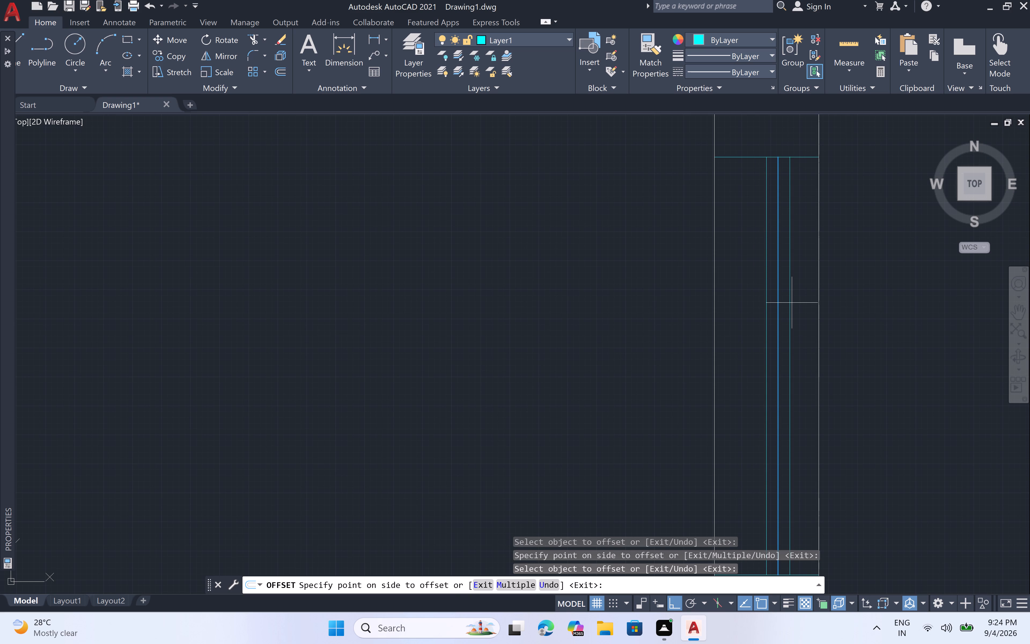
{"action": "left_click", "coordinate": [820, 299]}
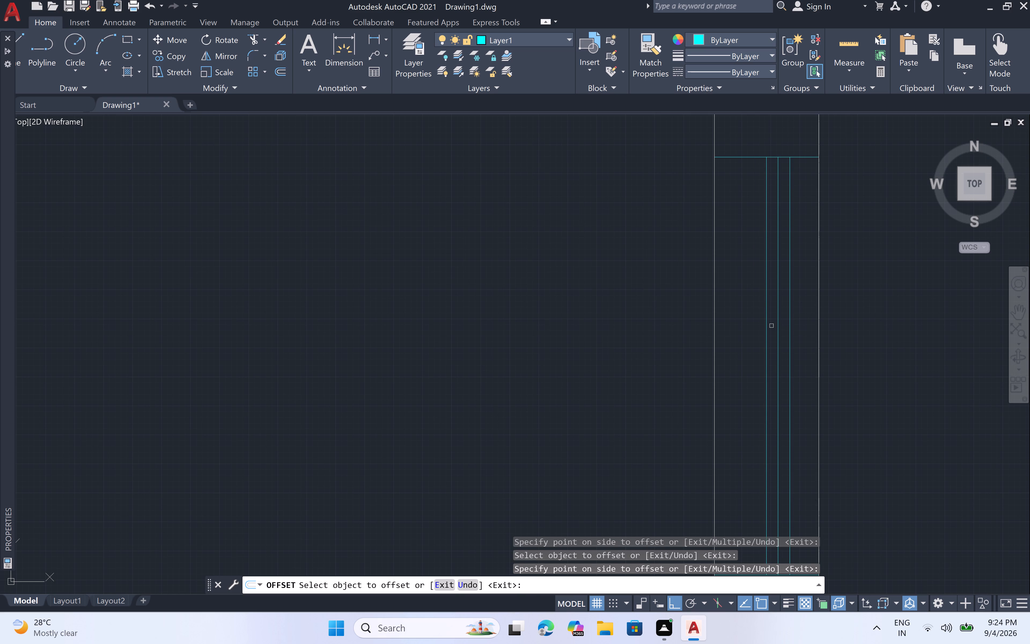
{"action": "left_click", "coordinate": [767, 324]}
{"action": "left_click", "coordinate": [679, 327]}
{"action": "double_click", "coordinate": [755, 333]}
{"action": "left_click", "coordinate": [667, 345]}
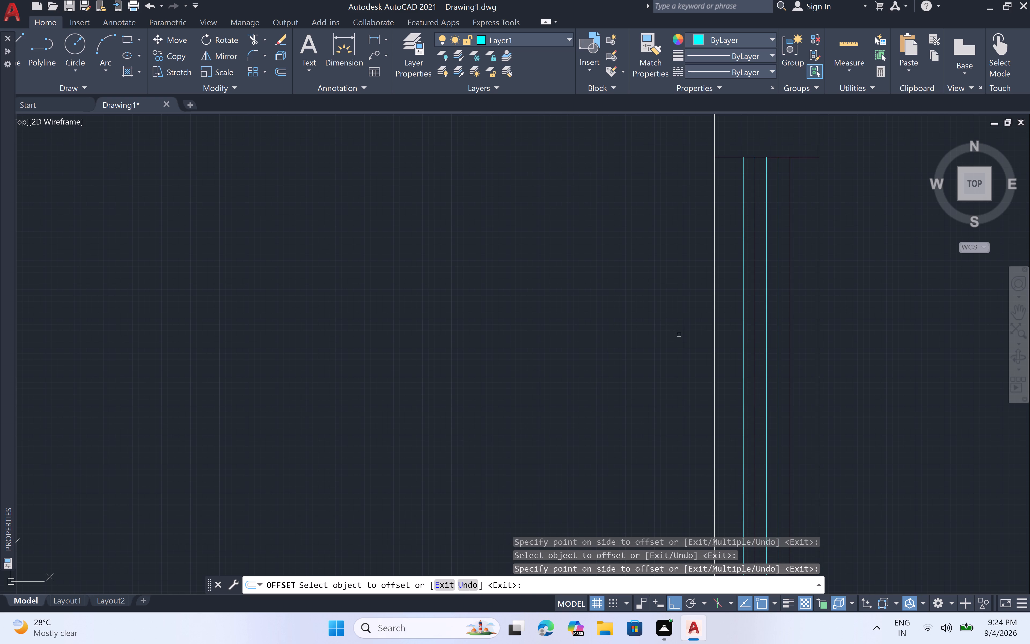
{"action": "key", "text": "Escape"}
Trim away the three inner lines of the vertical window, leaving only the outermost pair of offset lines.
{"action": "key", "text": "t"}
{"action": "key", "text": "r"}
{"action": "key", "text": "space"}
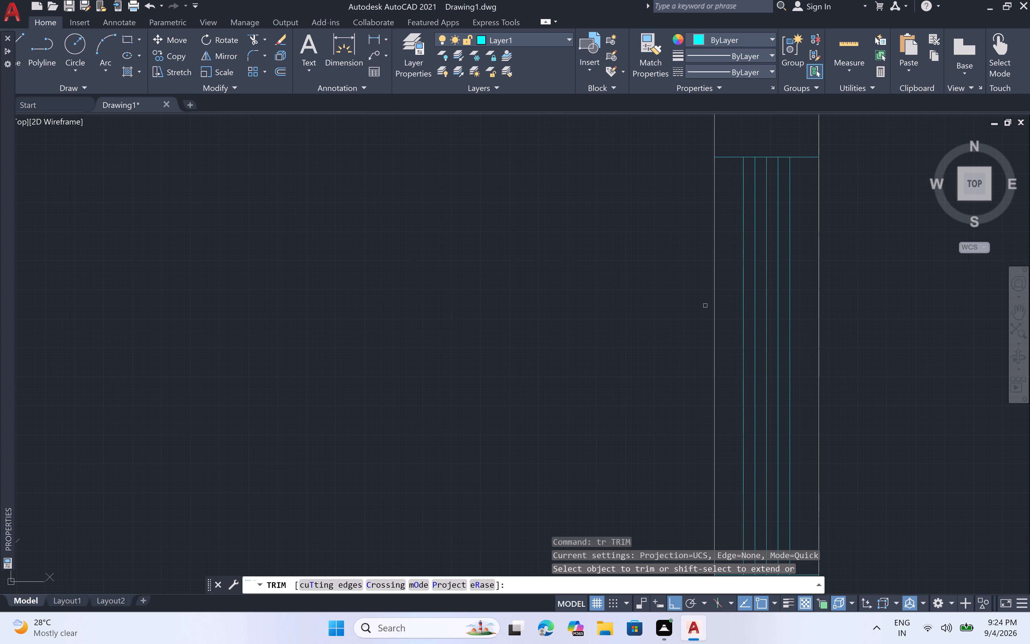
{"action": "scroll", "coordinate": [775, 310], "scroll_direction": "up", "scroll_amount": 3}
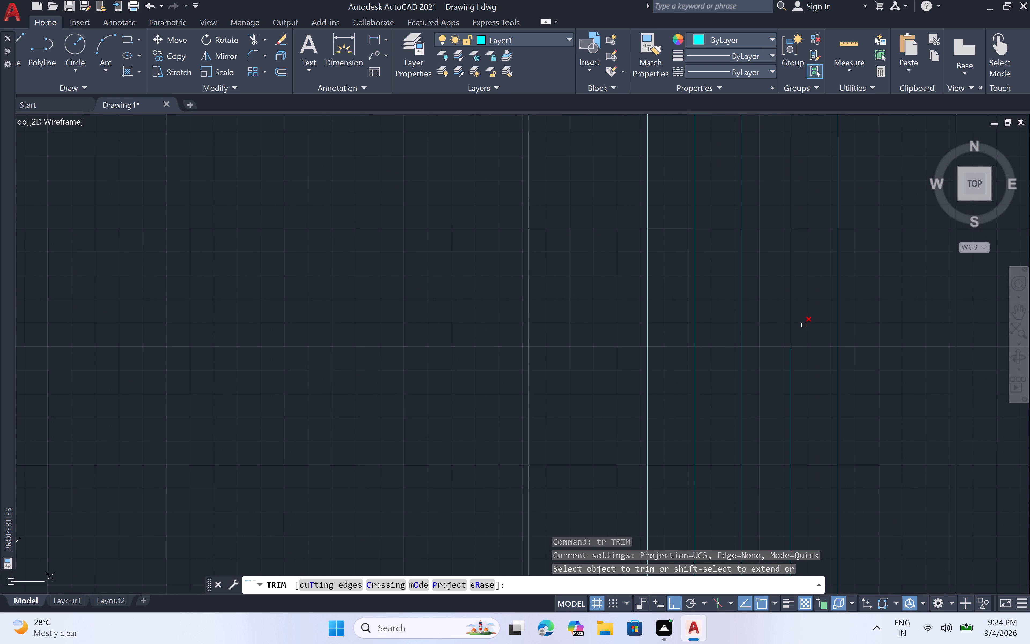
{"action": "left_click", "coordinate": [804, 325]}
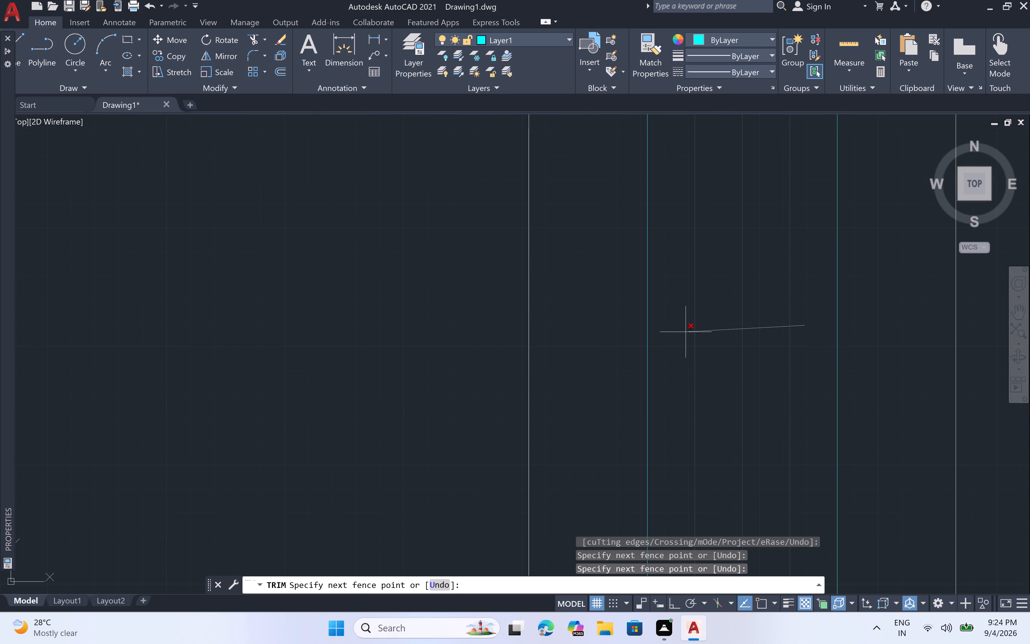
{"action": "scroll", "coordinate": [686, 332], "scroll_direction": "down", "scroll_amount": 3}
{"action": "left_click", "coordinate": [685, 331]}
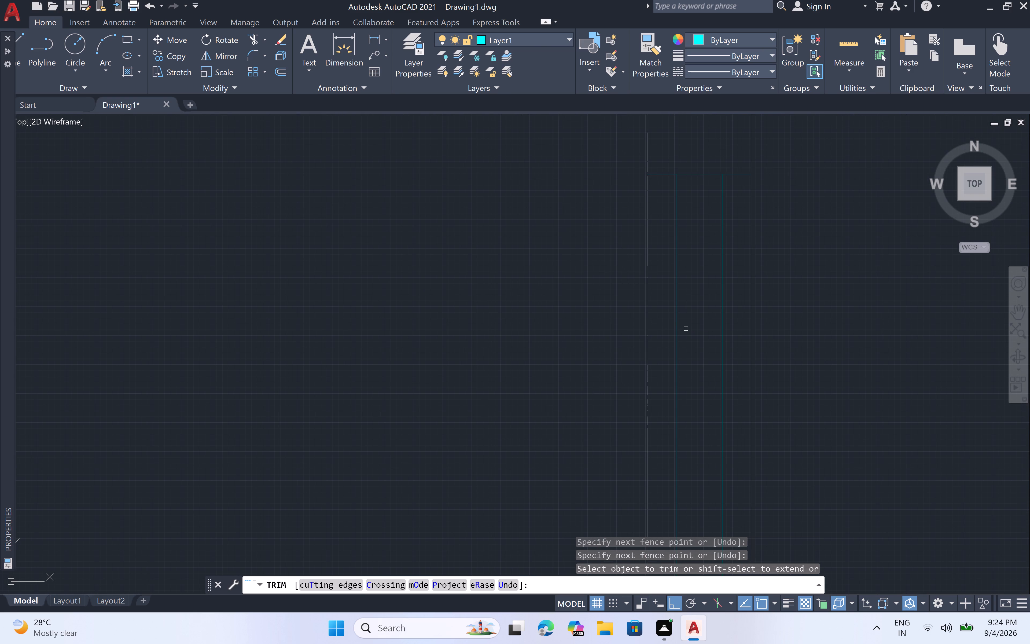
{"action": "key", "text": "Escape"}
Examine the whole floor plan and the corner room beside the vertical 9" wall below the new window.
{"action": "scroll", "coordinate": [698, 320], "scroll_direction": "down", "scroll_amount": 6}
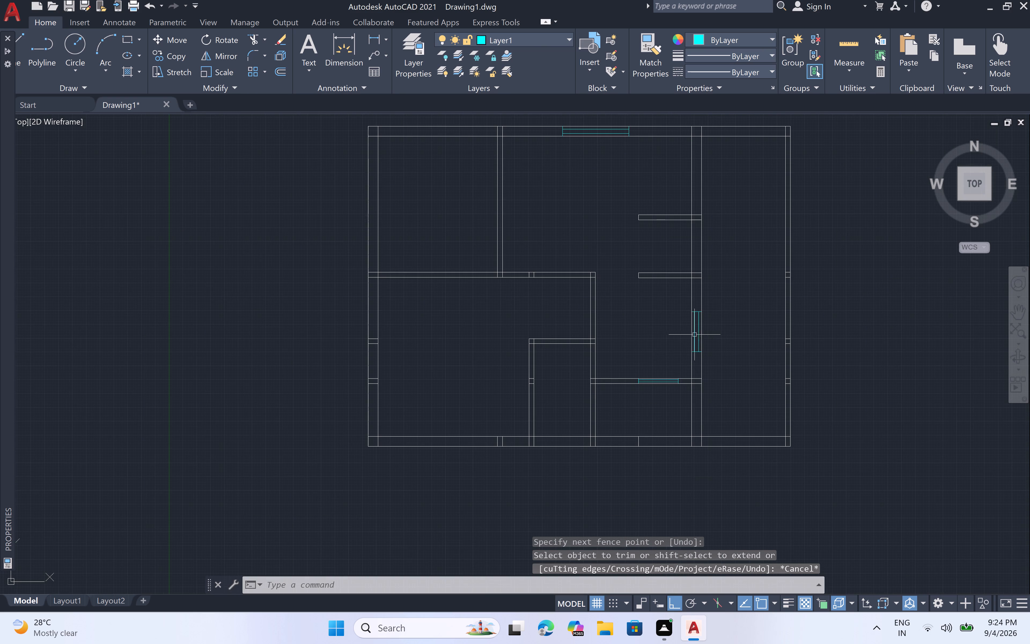
{"action": "middle_click_drag", "start_coordinate": [677, 360], "coordinate": [625, 311]}
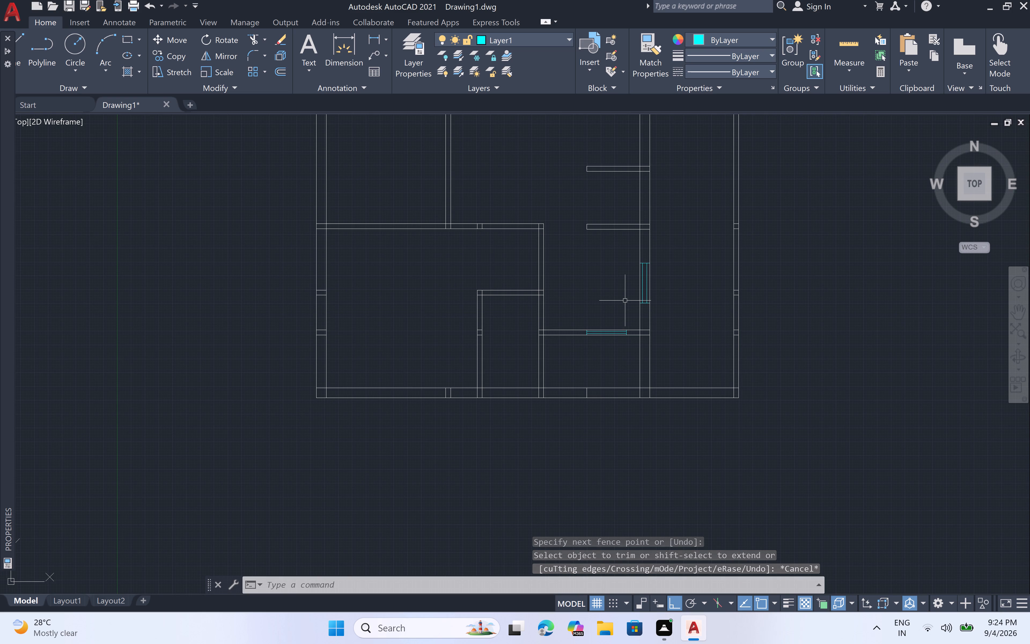
{"action": "scroll", "coordinate": [626, 301], "scroll_direction": "down", "scroll_amount": 2}
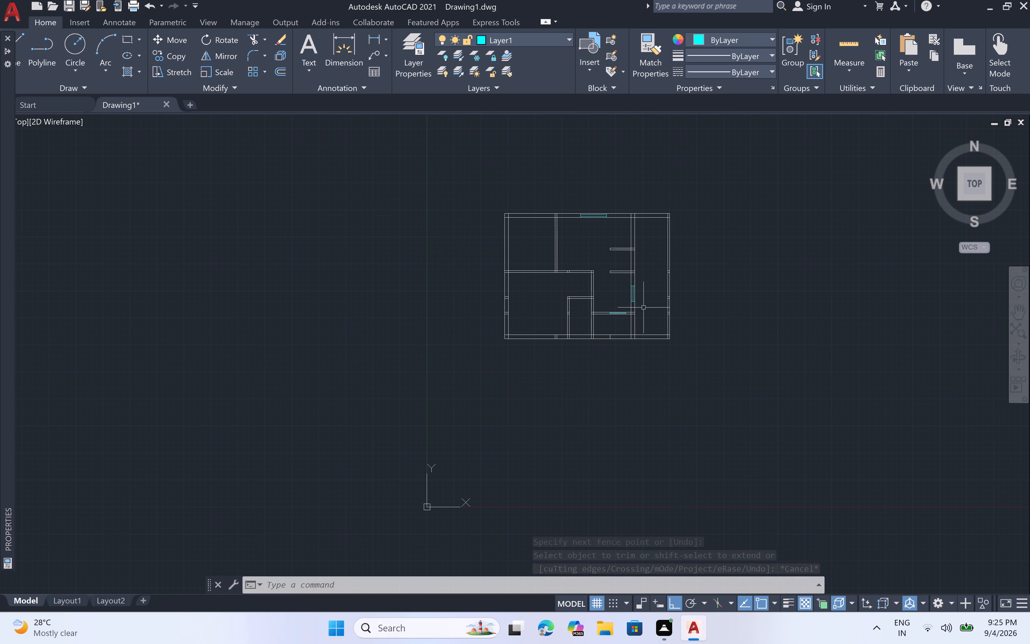
{"action": "scroll", "coordinate": [652, 309], "scroll_direction": "up", "scroll_amount": 3}
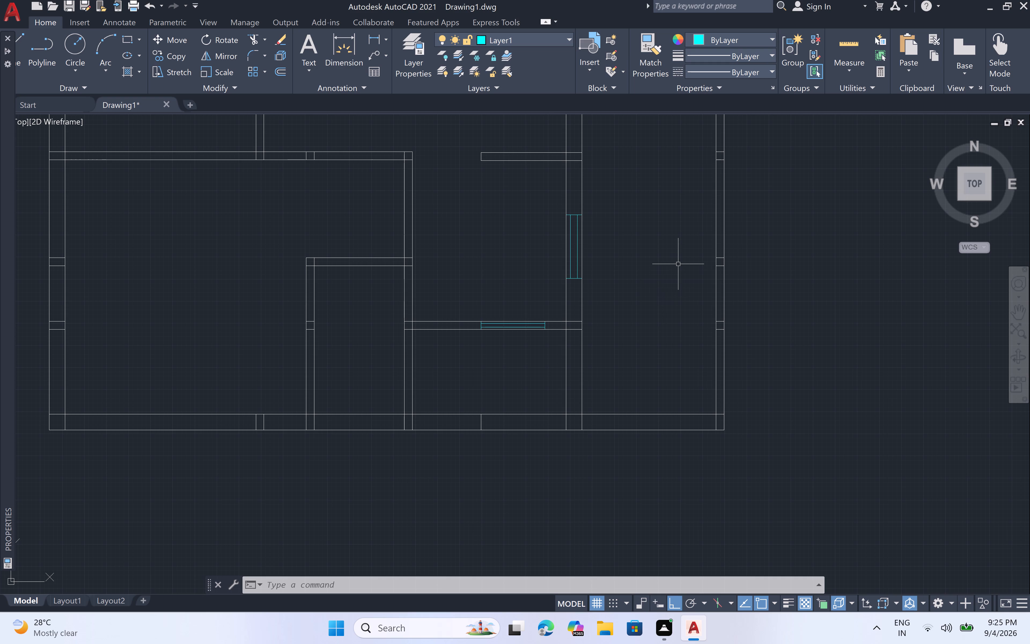
{"action": "scroll", "coordinate": [682, 269], "scroll_direction": "down", "scroll_amount": 3}
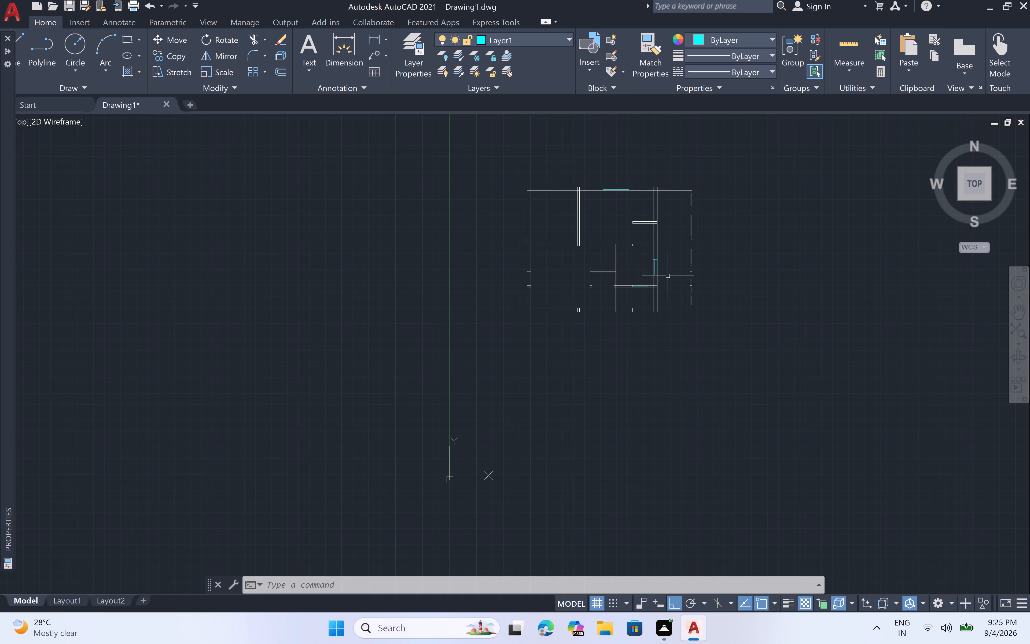
{"action": "scroll", "coordinate": [693, 296], "scroll_direction": "up", "scroll_amount": 5}
{"action": "scroll", "coordinate": [679, 305], "scroll_direction": "down", "scroll_amount": 2}
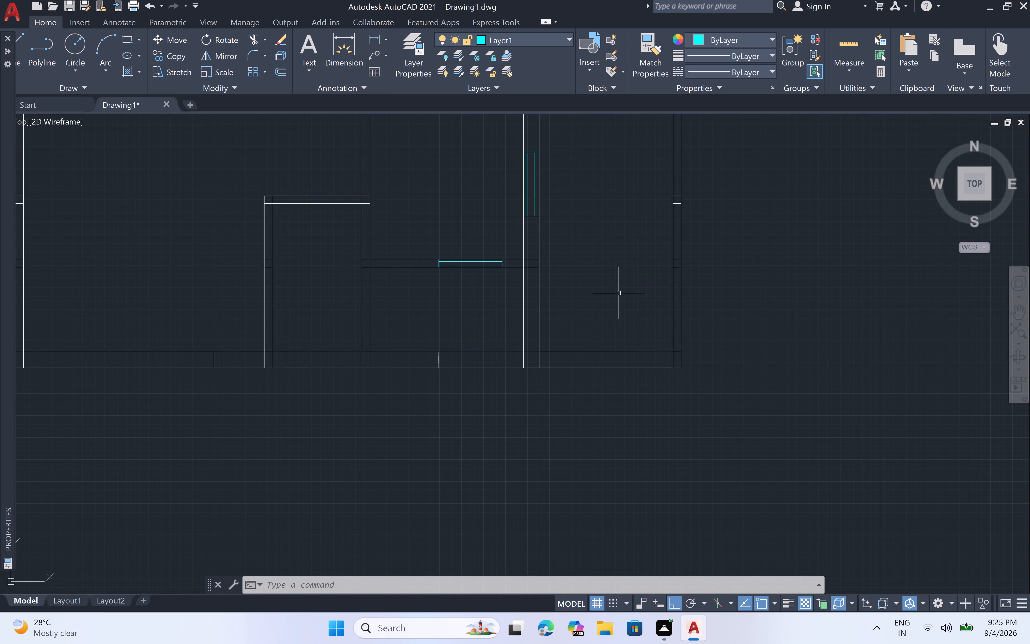
Draw a 3' line up the vertical 9" wall's outer-side face, starting at the bottom wall's inner face.
{"action": "key", "text": "l"}
{"action": "key", "text": "space"}
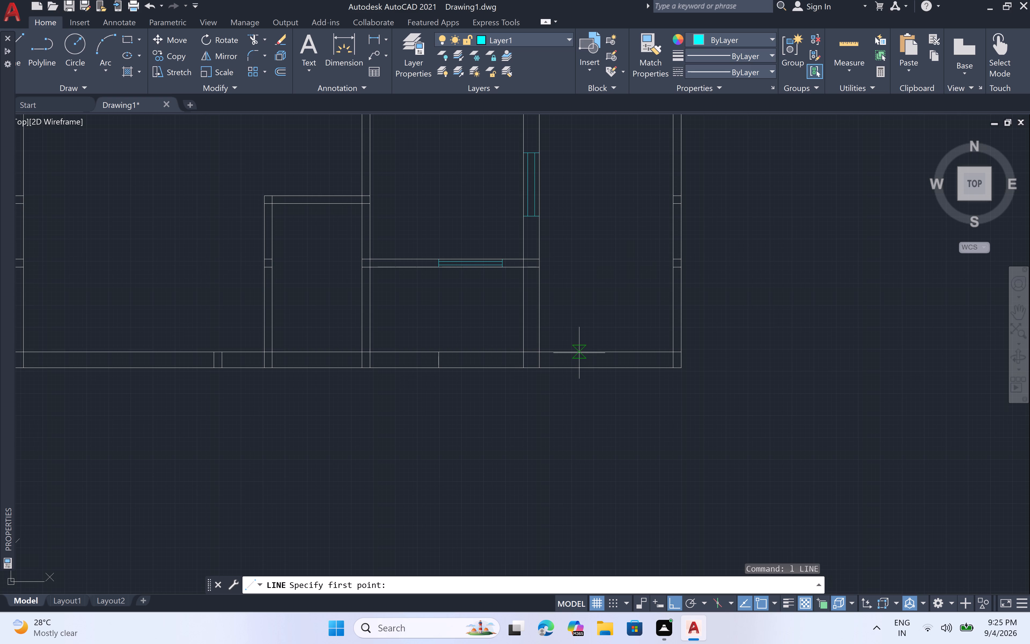
{"action": "left_click", "coordinate": [546, 350]}
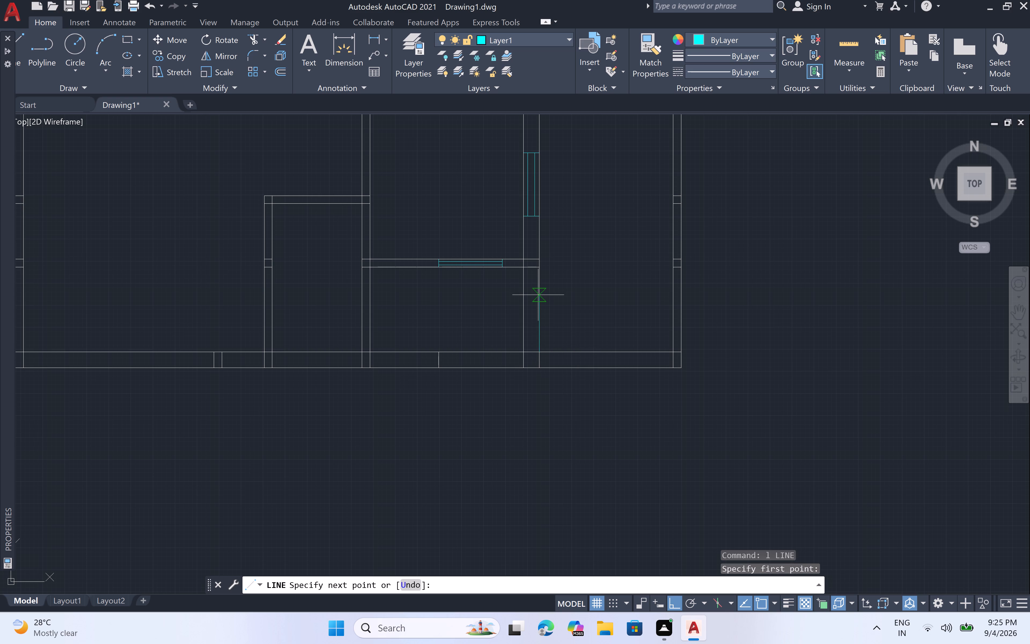
{"action": "type", "text": "3'"}
{"action": "key", "text": "space"}
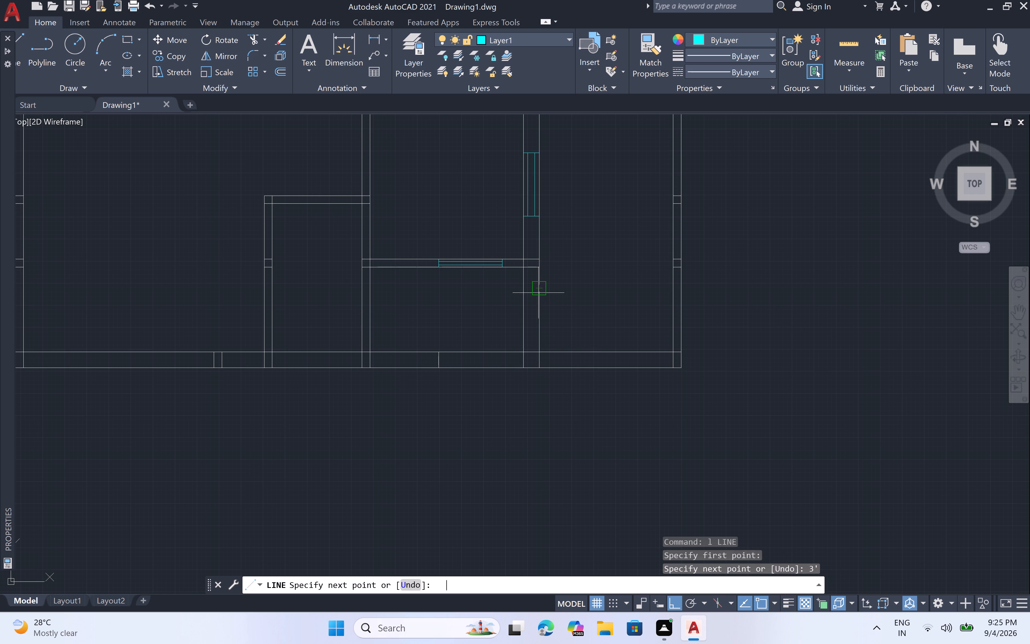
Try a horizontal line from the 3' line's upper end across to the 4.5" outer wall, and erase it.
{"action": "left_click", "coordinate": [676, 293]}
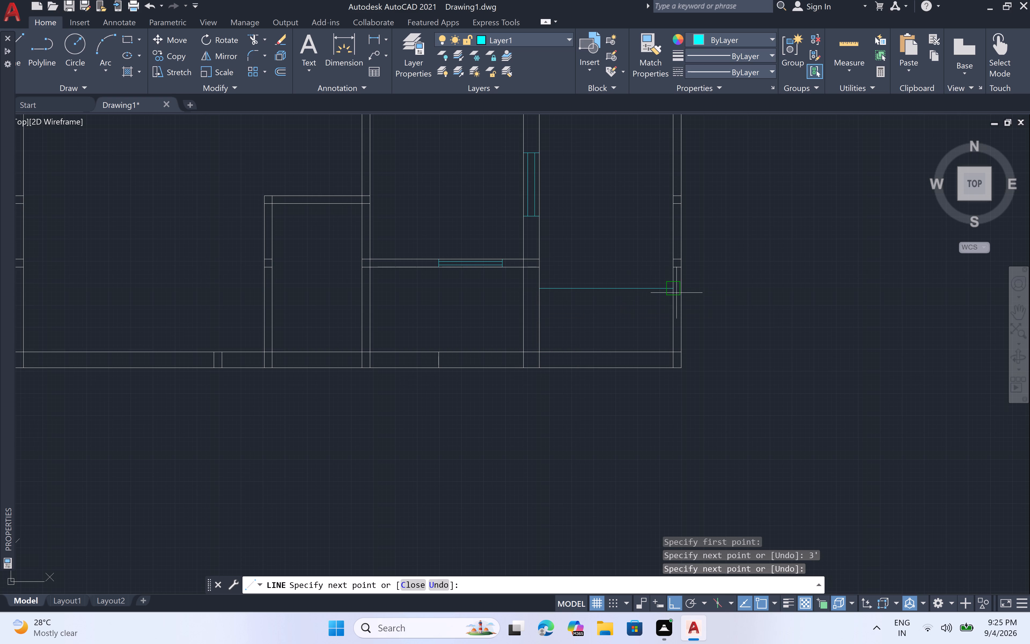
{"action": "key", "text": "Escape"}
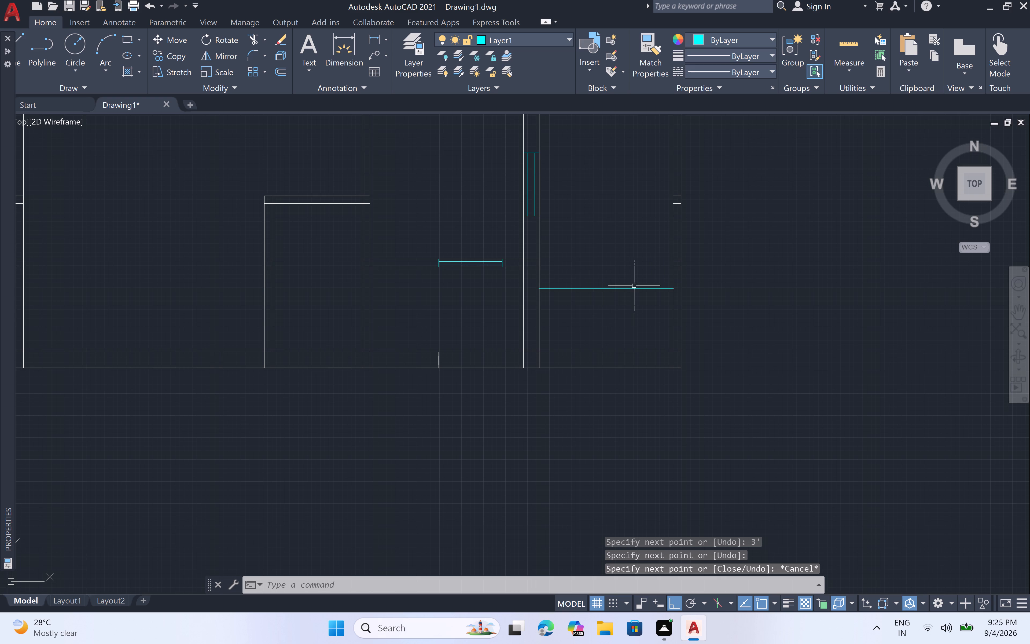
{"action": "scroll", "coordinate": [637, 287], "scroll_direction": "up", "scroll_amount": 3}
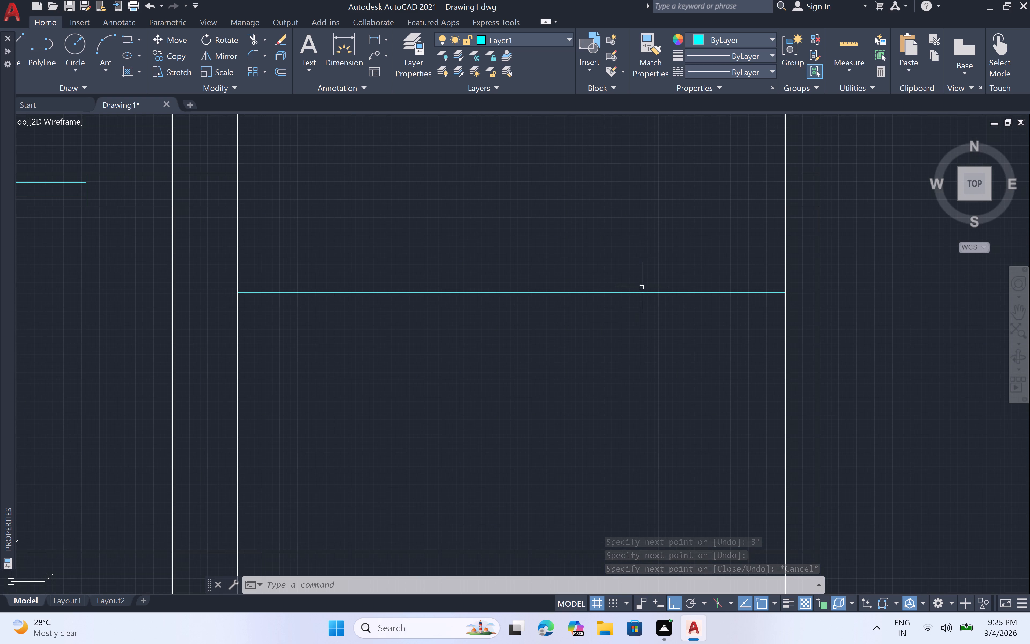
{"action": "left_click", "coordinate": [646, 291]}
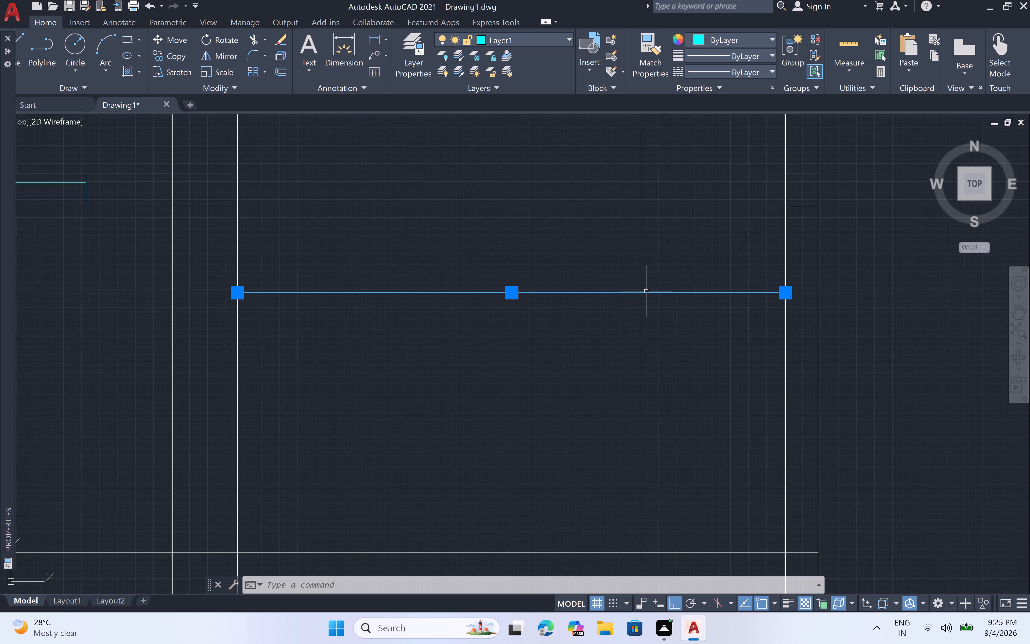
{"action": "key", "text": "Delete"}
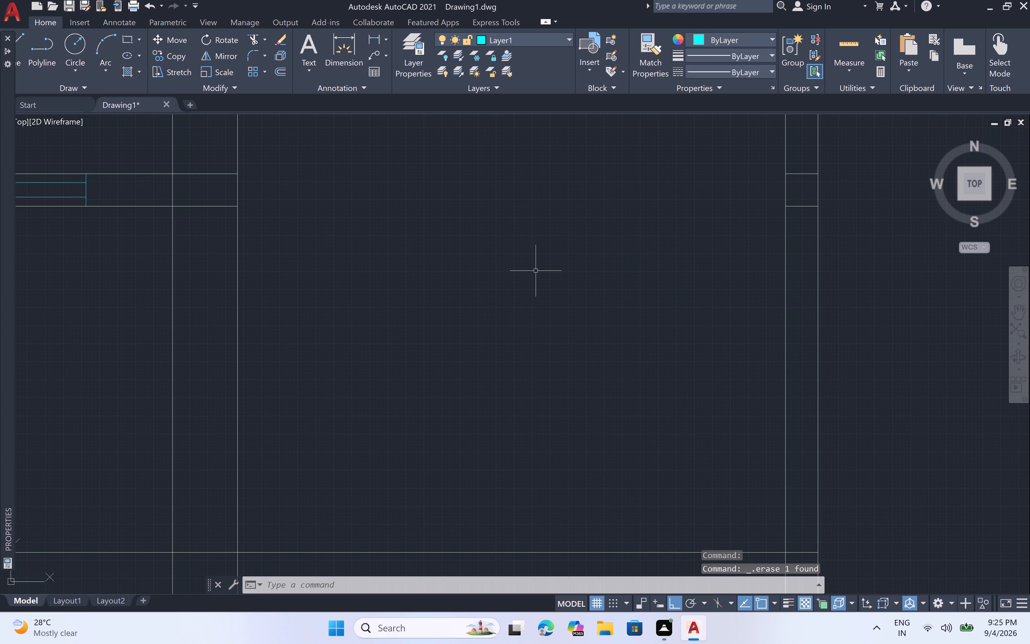
Draw a 5'11" horizontal line from the 3' line's upper end toward the outer wall, continuing down to the bottom wall's inner face.
{"action": "type", "text": "l"}
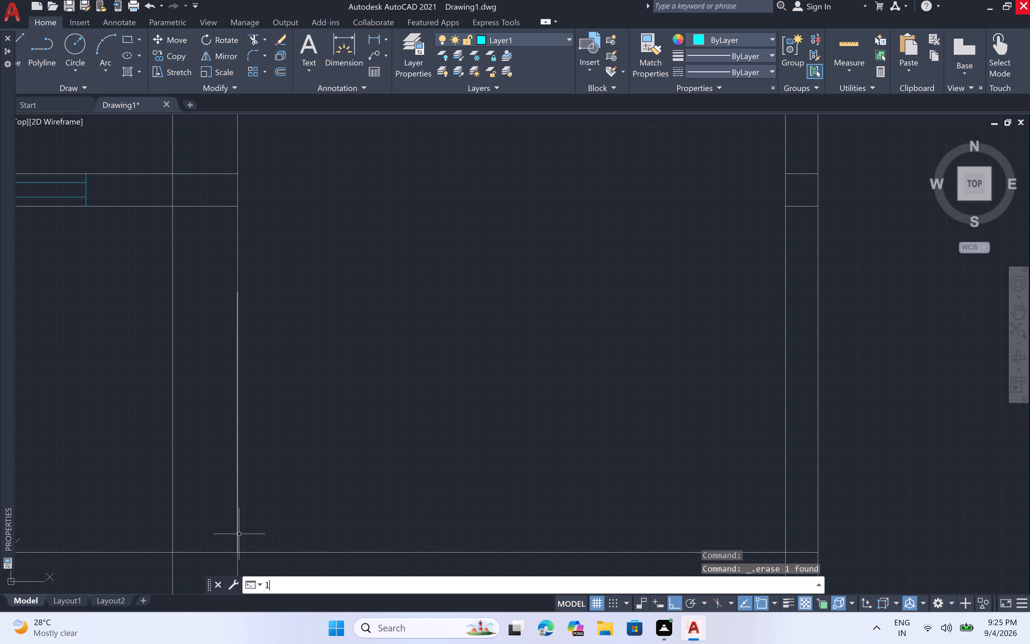
{"action": "key", "text": "space"}
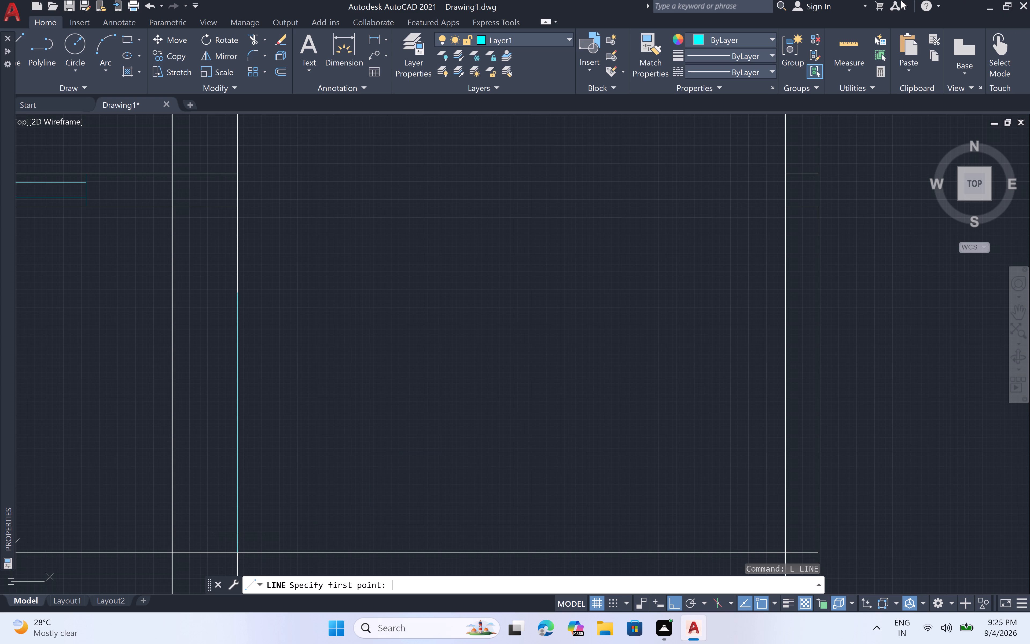
{"action": "double_click", "coordinate": [239, 296]}
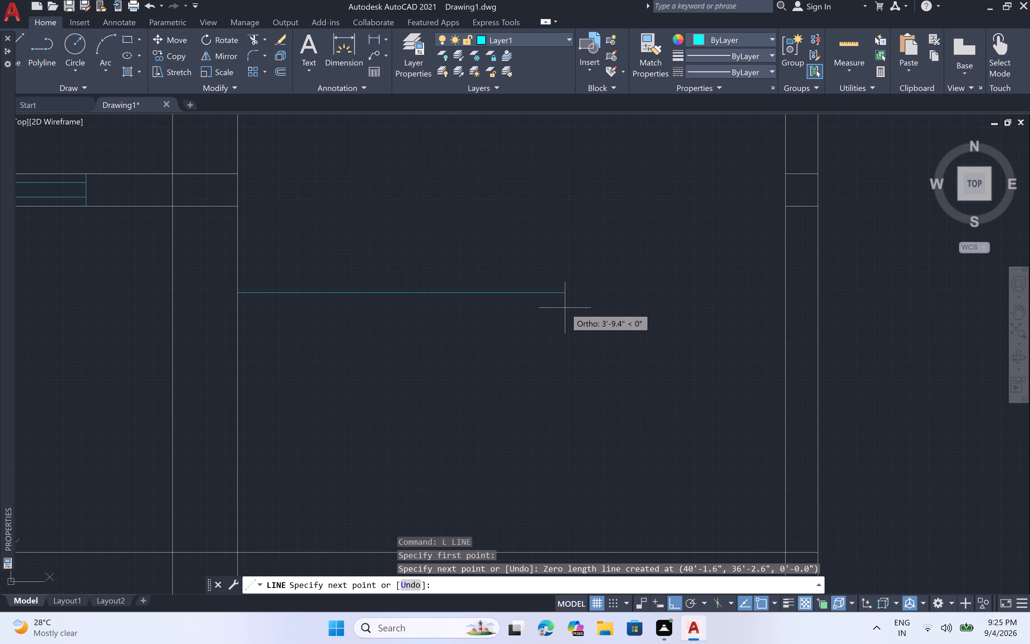
{"action": "type", "text": "5'"}
{"action": "type", "text": "11\""}
{"action": "key", "text": "space"}
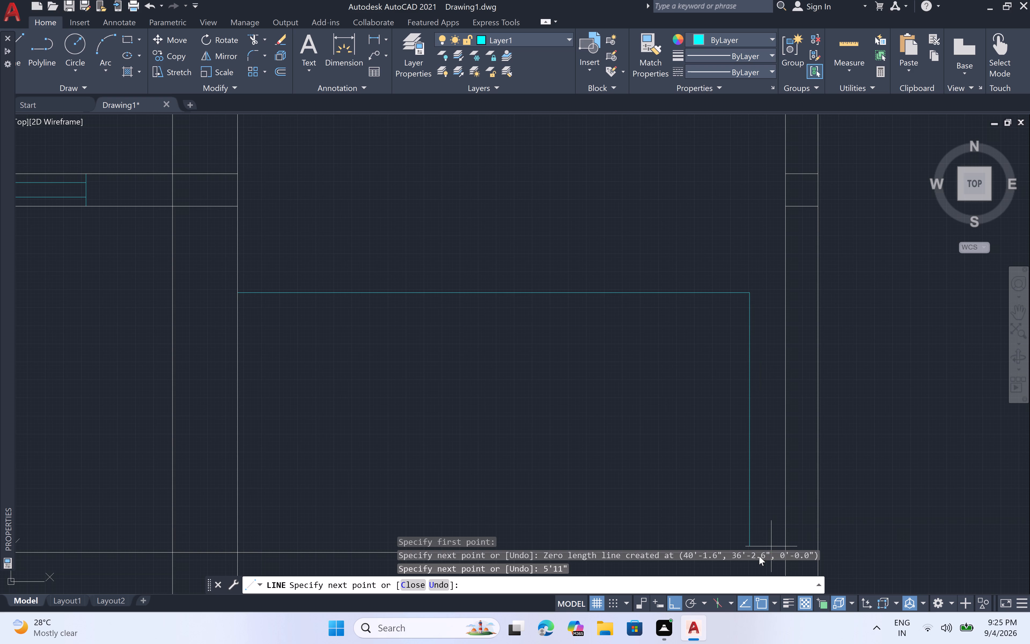
{"action": "scroll", "coordinate": [759, 552], "scroll_direction": "down", "scroll_amount": 2}
{"action": "scroll", "coordinate": [751, 520], "scroll_direction": "down", "scroll_amount": 1}
{"action": "middle_click_drag", "start_coordinate": [751, 520], "coordinate": [746, 461]}
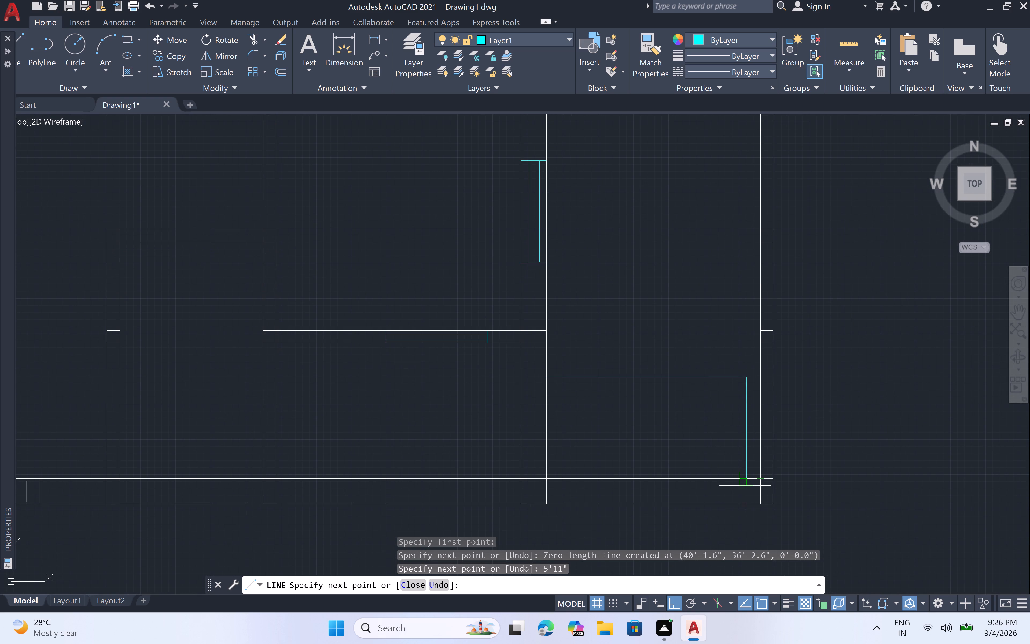
{"action": "left_click", "coordinate": [744, 480]}
{"action": "key", "text": "Escape"}
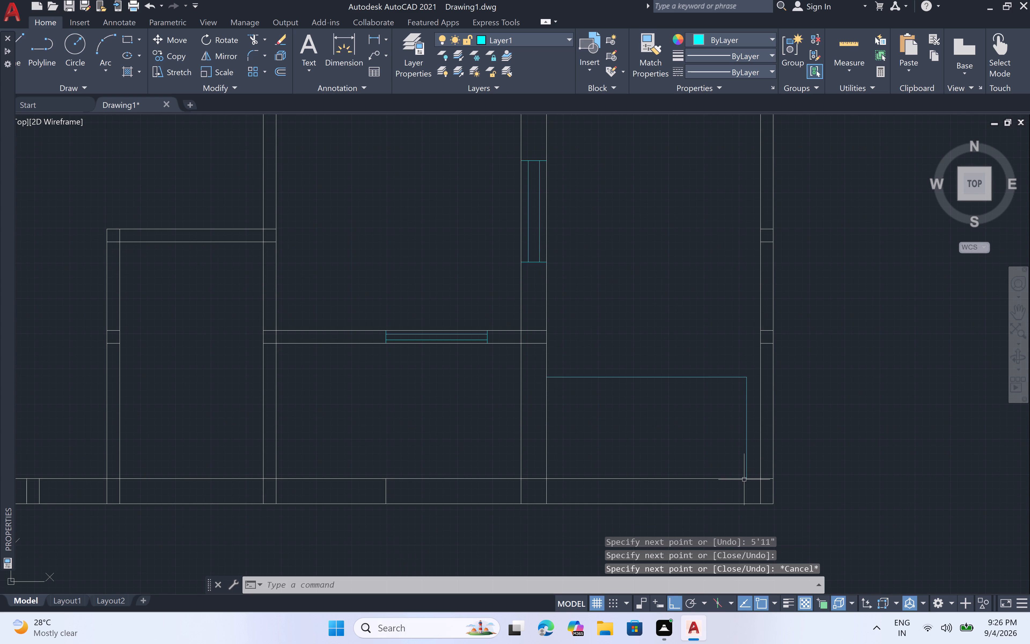
Offset the 5'11" horizontal line 10" upward in the corner room, and offset the resulting line up once more.
{"action": "key", "text": "o"}
{"action": "type", "text": "ff"}
{"action": "key", "text": "space"}
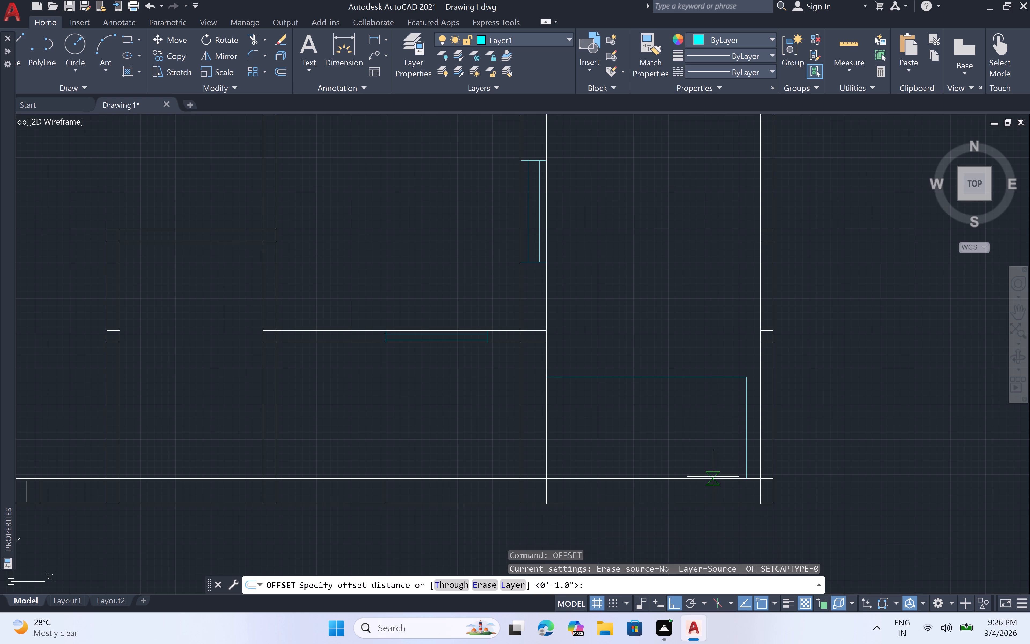
{"action": "type", "text": "10'"}
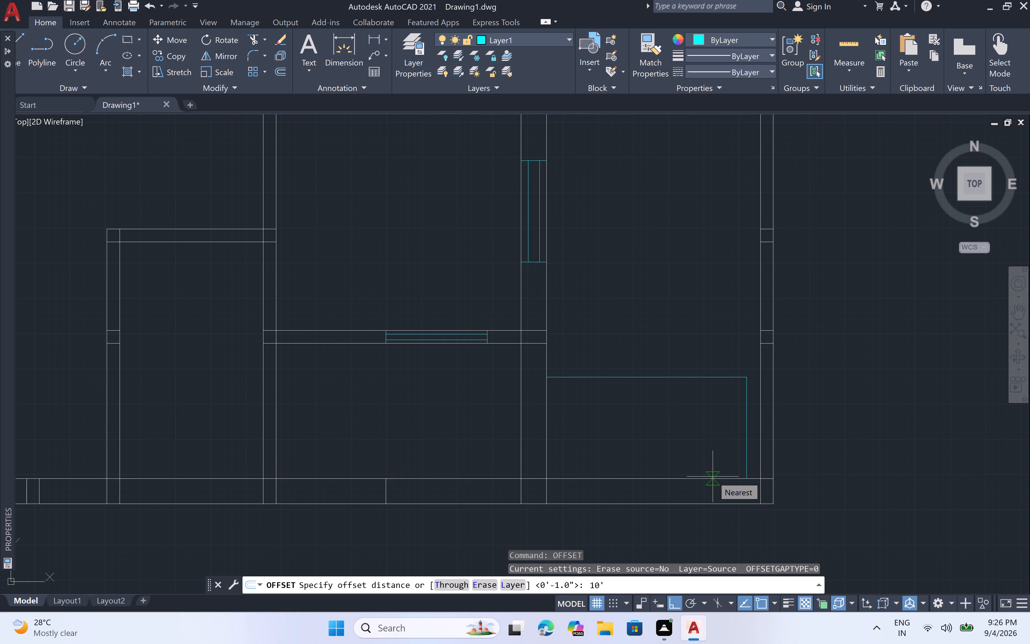
{"action": "key", "text": "BackSpace"}
{"action": "key", "text": "shift+quotedbl"}
{"action": "key", "text": "space"}
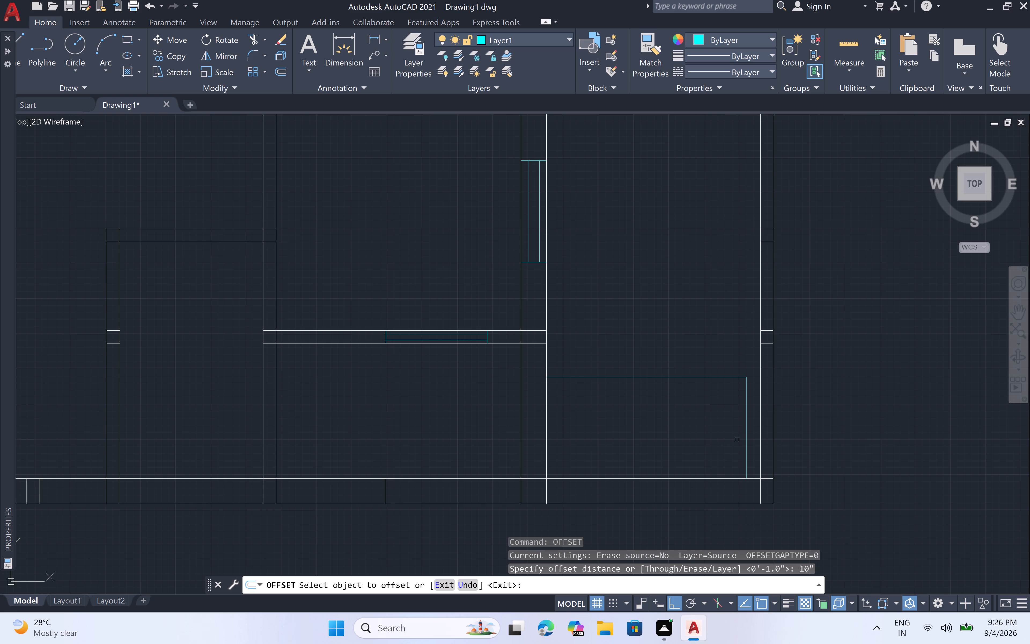
{"action": "left_click", "coordinate": [693, 374]}
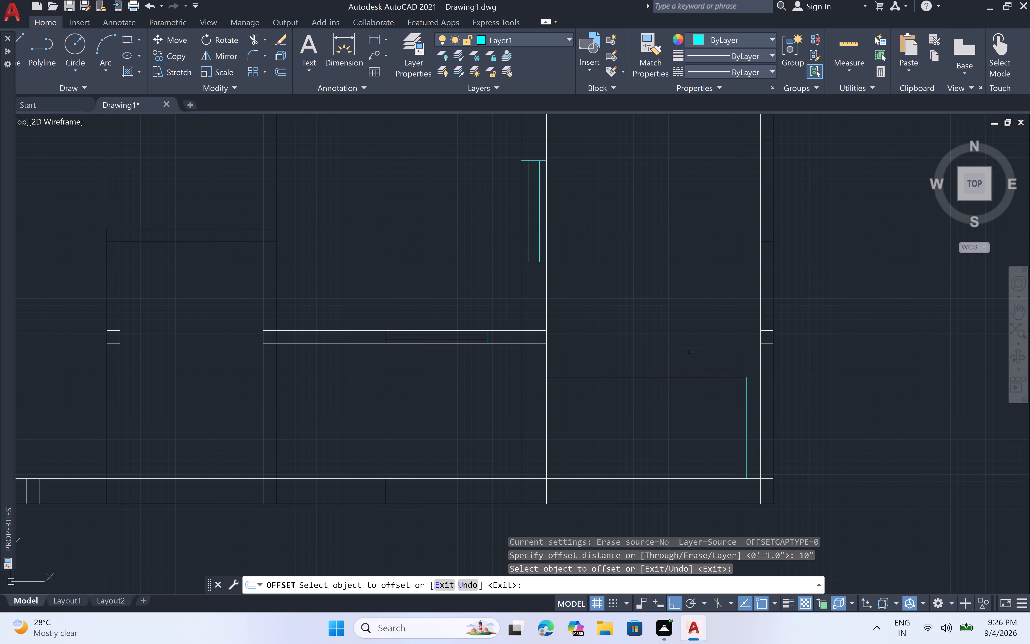
{"action": "left_click", "coordinate": [688, 377]}
{"action": "left_click", "coordinate": [688, 333]}
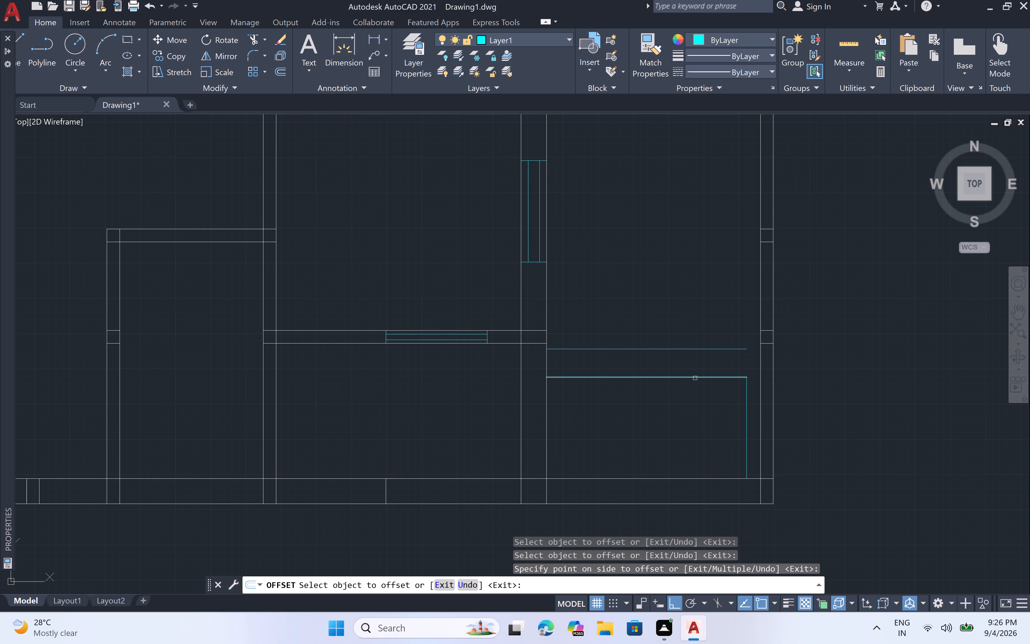
{"action": "left_click", "coordinate": [685, 350]}
{"action": "left_click_drag", "start_coordinate": [685, 318], "coordinate": [683, 310]}
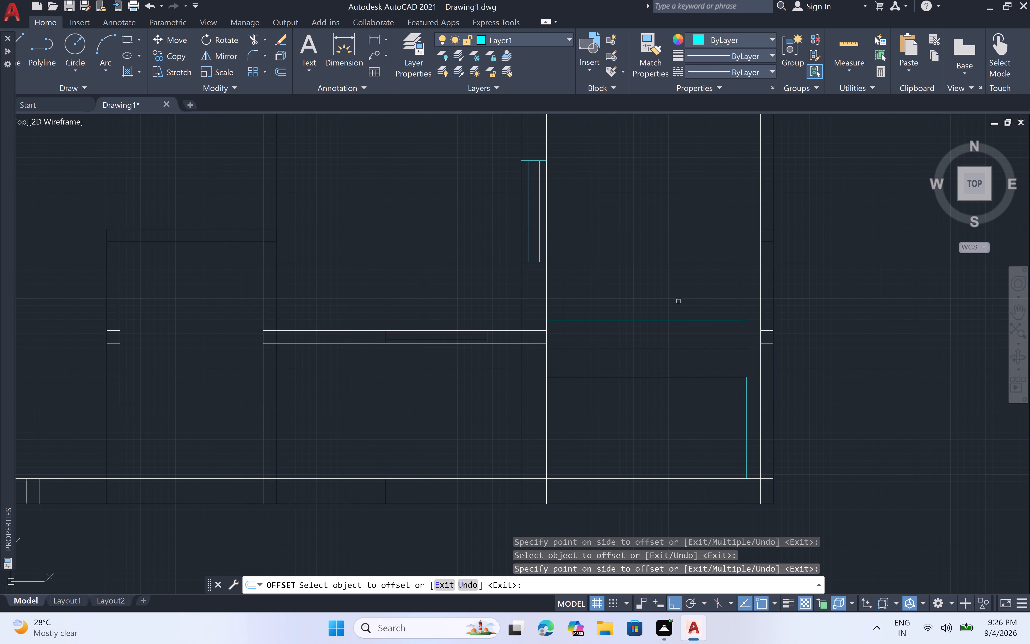
Continue the tread run with six more lines, each offset 10" above the previous one.
{"action": "scroll", "coordinate": [676, 261], "scroll_direction": "down", "scroll_amount": 2}
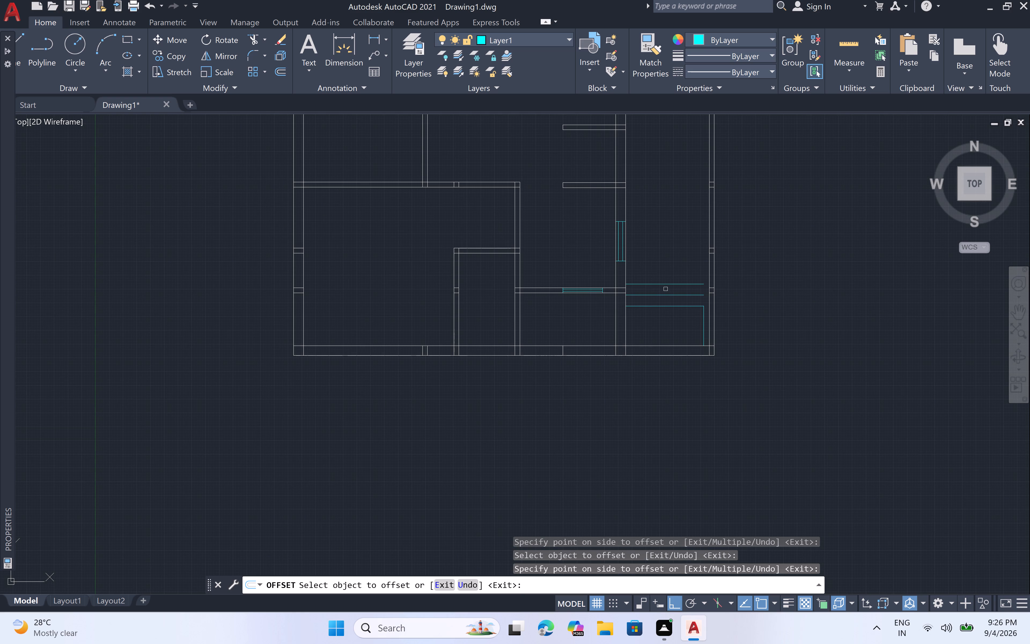
{"action": "left_click", "coordinate": [668, 284]}
{"action": "left_click", "coordinate": [669, 269]}
{"action": "left_click", "coordinate": [671, 272]}
{"action": "left_click", "coordinate": [666, 239]}
{"action": "left_click", "coordinate": [669, 261]}
{"action": "left_click", "coordinate": [668, 236]}
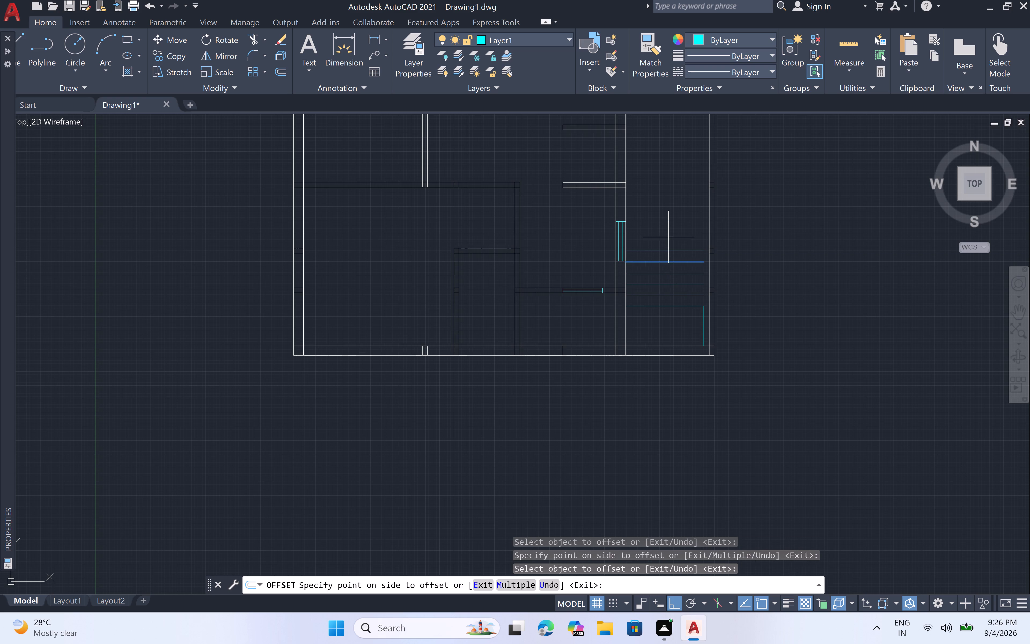
{"action": "left_click", "coordinate": [670, 251]}
{"action": "left_click", "coordinate": [665, 229]}
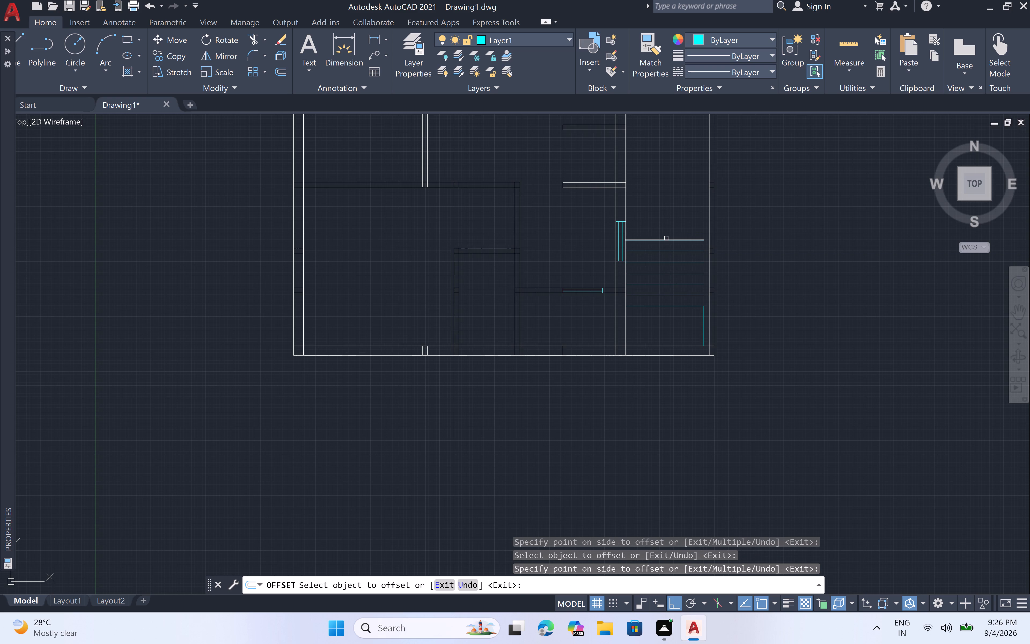
{"action": "left_click", "coordinate": [668, 241]}
{"action": "left_click", "coordinate": [669, 220]}
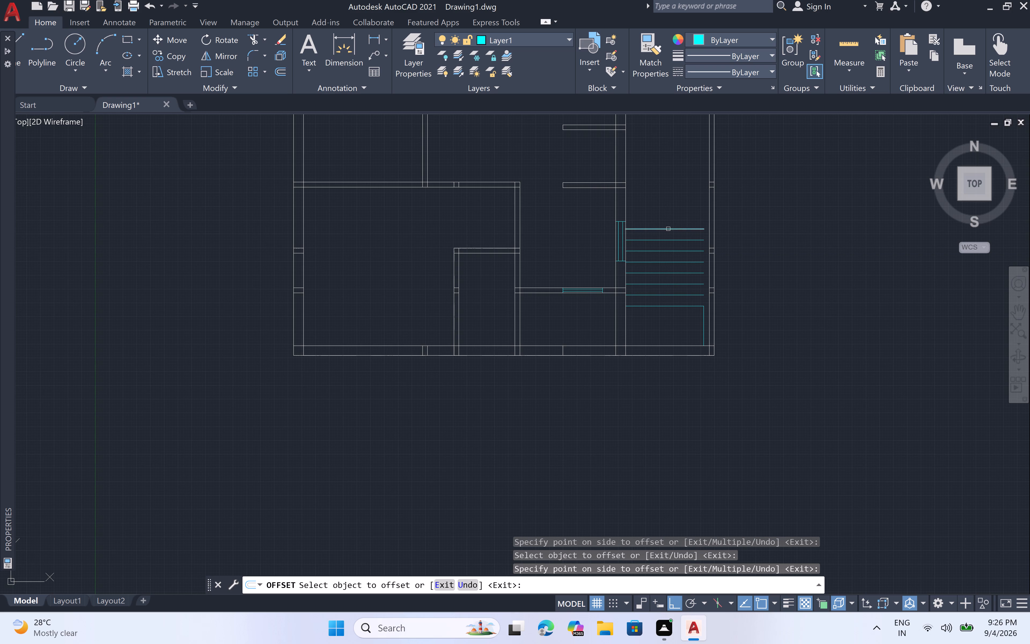
{"action": "left_click", "coordinate": [669, 229]}
{"action": "double_click", "coordinate": [669, 203]}
Add another six tread lines at 10" spacing, offsetting each new topmost line upward.
{"action": "left_click", "coordinate": [672, 215]}
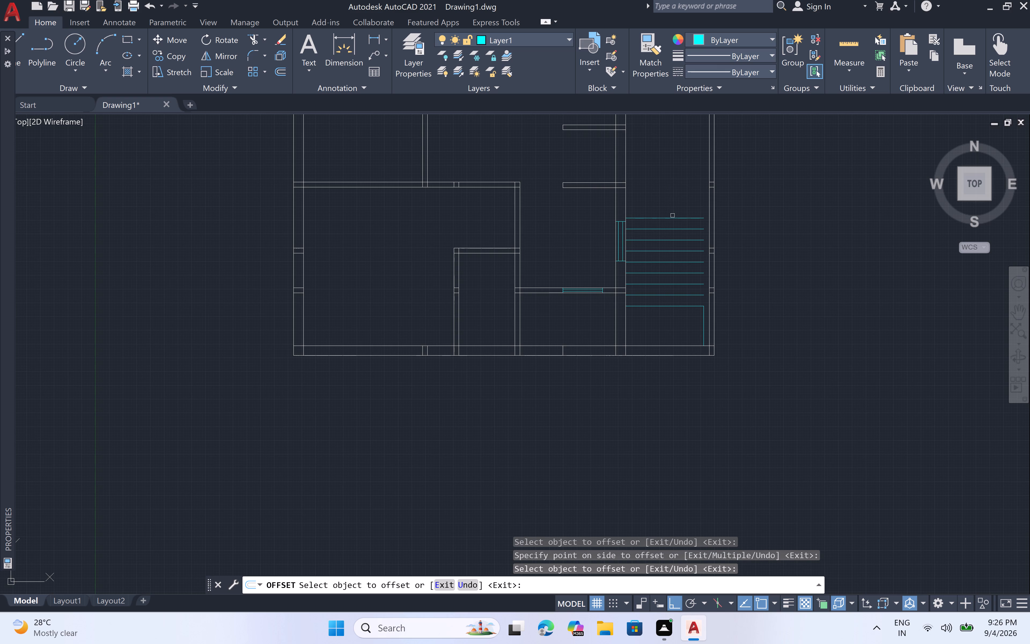
{"action": "left_click", "coordinate": [674, 219]}
{"action": "left_click", "coordinate": [670, 196]}
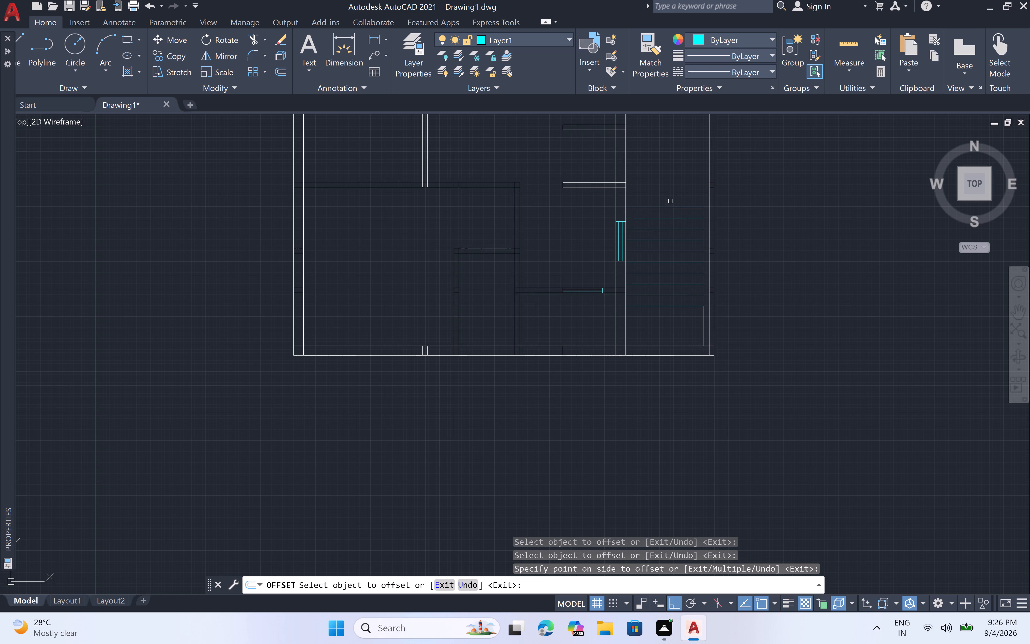
{"action": "left_click", "coordinate": [672, 205]}
{"action": "left_click", "coordinate": [668, 186]}
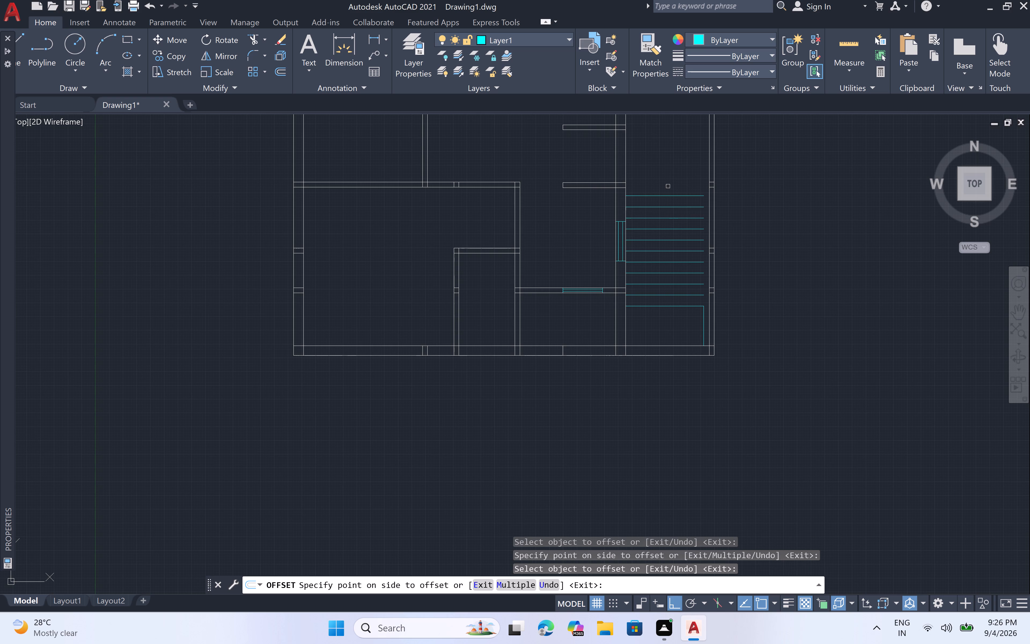
{"action": "left_click", "coordinate": [668, 197]}
{"action": "left_click", "coordinate": [667, 176]}
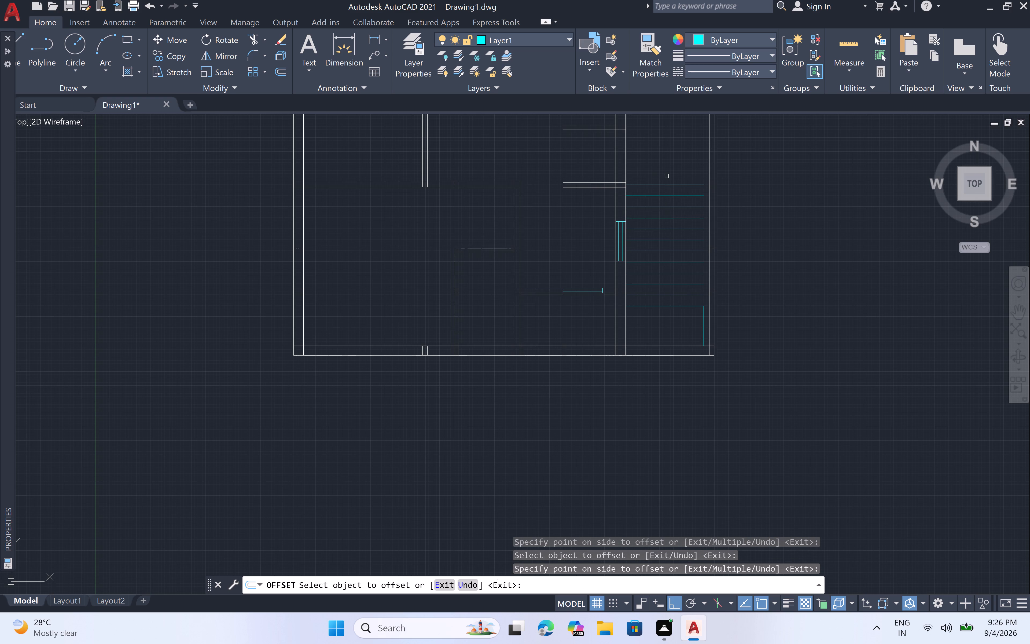
{"action": "left_click", "coordinate": [668, 184]}
{"action": "left_click", "coordinate": [669, 170]}
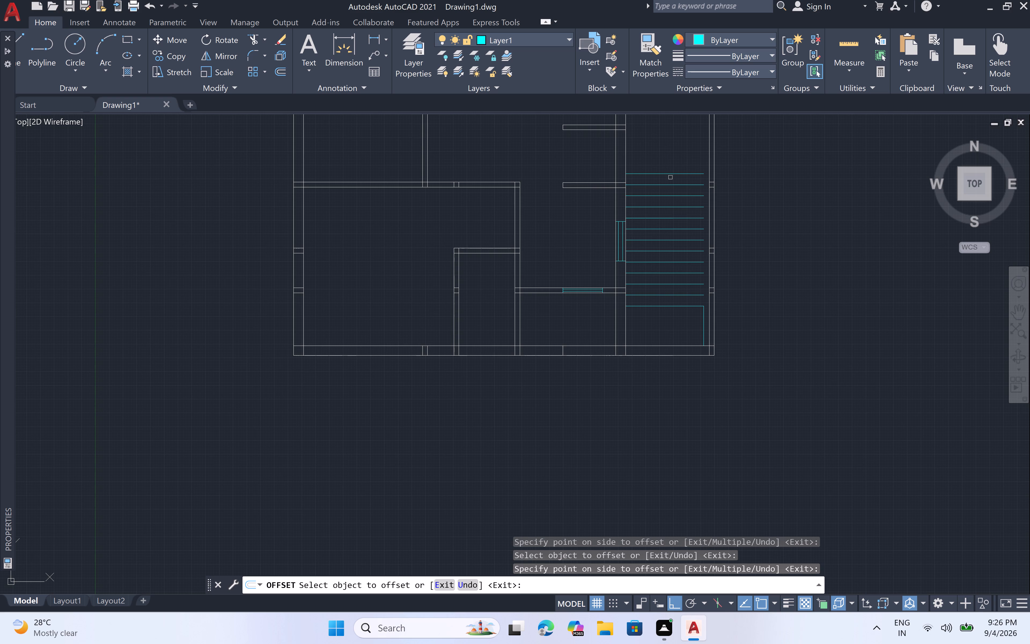
{"action": "left_click", "coordinate": [669, 175]}
{"action": "left_click", "coordinate": [667, 146]}
{"action": "double_click", "coordinate": [671, 161]}
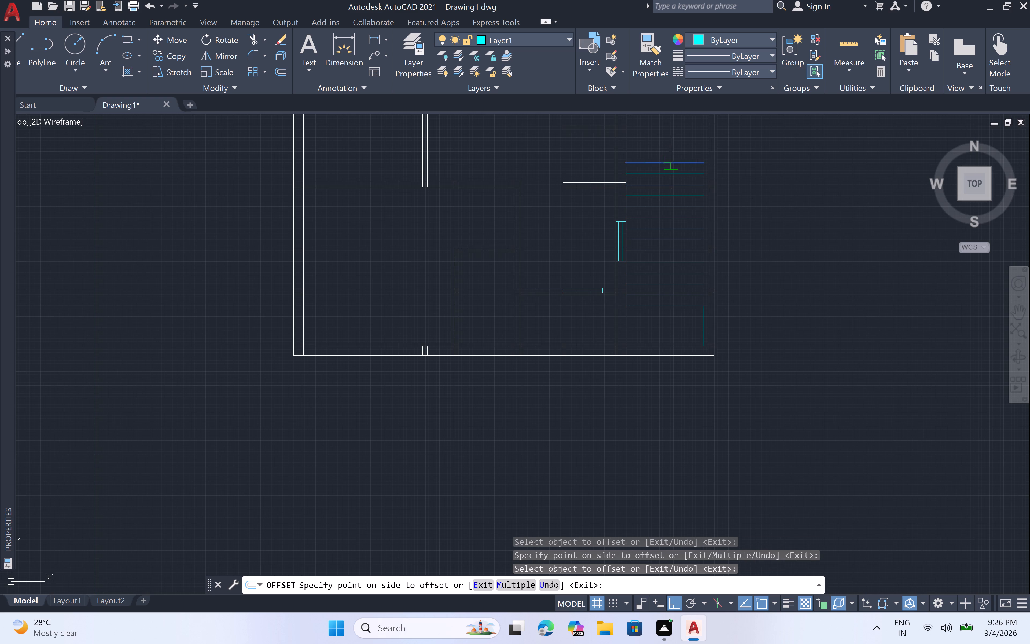
{"action": "left_click", "coordinate": [664, 137]}
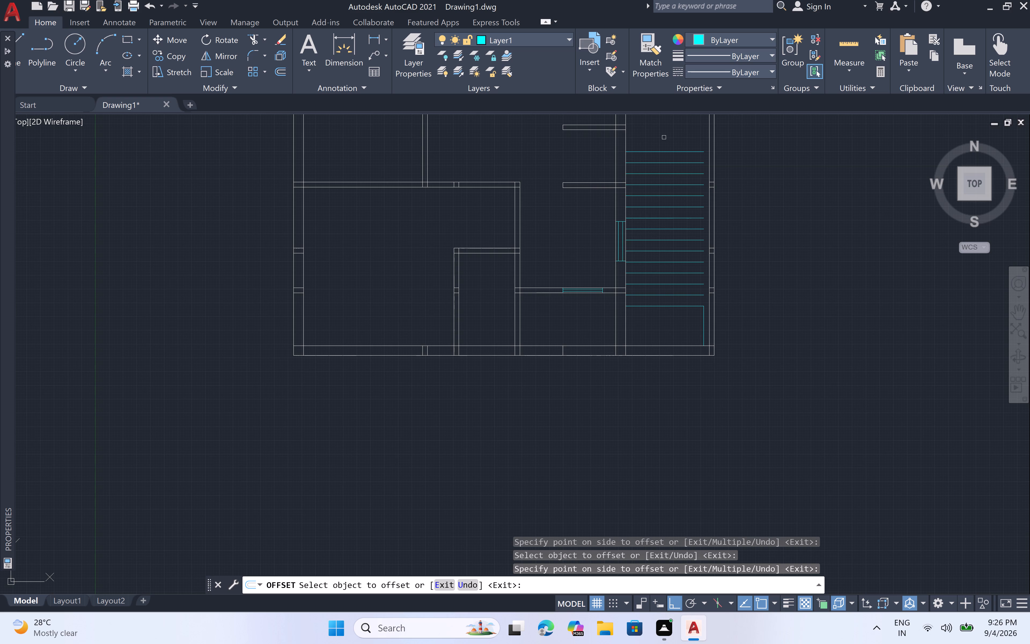
Use Trim to remove the two uppermost tread lines of the staircase run.
{"action": "scroll", "coordinate": [664, 137], "scroll_direction": "down", "scroll_amount": 2}
{"action": "middle_click_drag", "start_coordinate": [694, 163], "coordinate": [693, 167]}
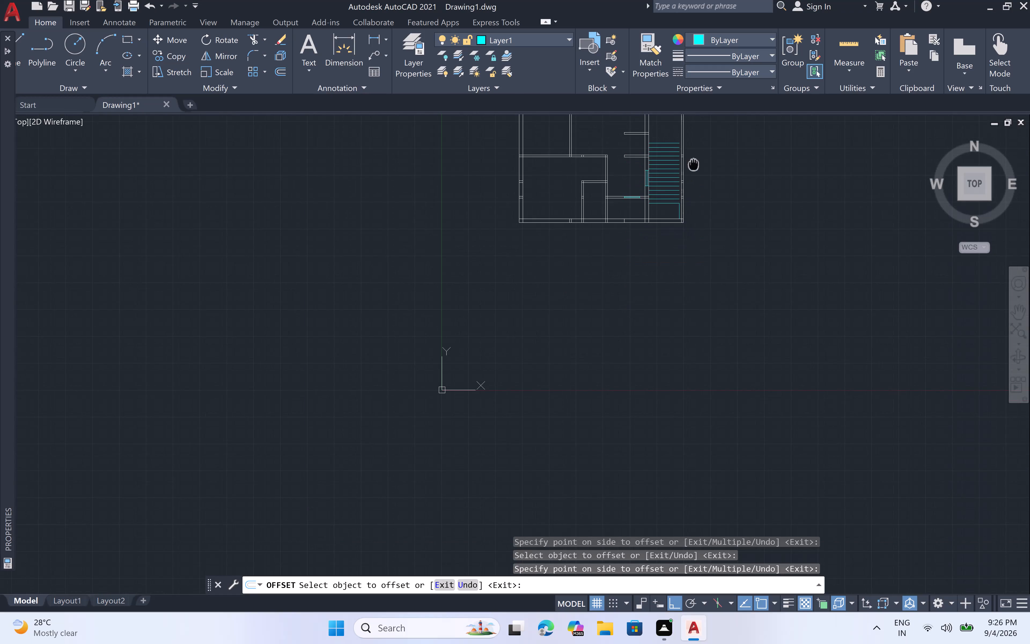
{"action": "middle_click_drag", "start_coordinate": [693, 167], "coordinate": [689, 239]}
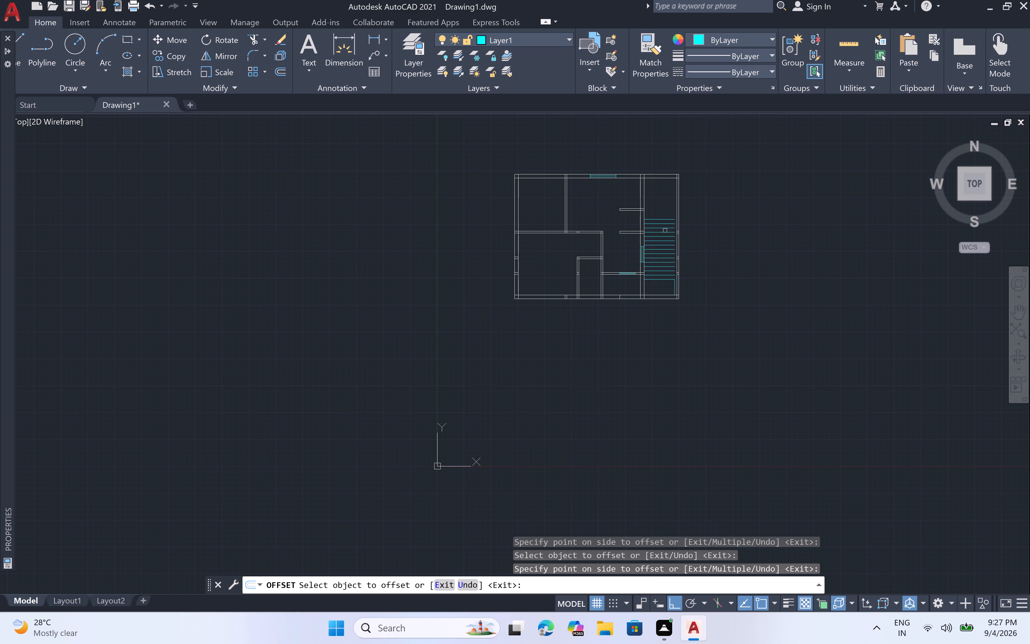
{"action": "scroll", "coordinate": [619, 191], "scroll_direction": "up", "scroll_amount": 3}
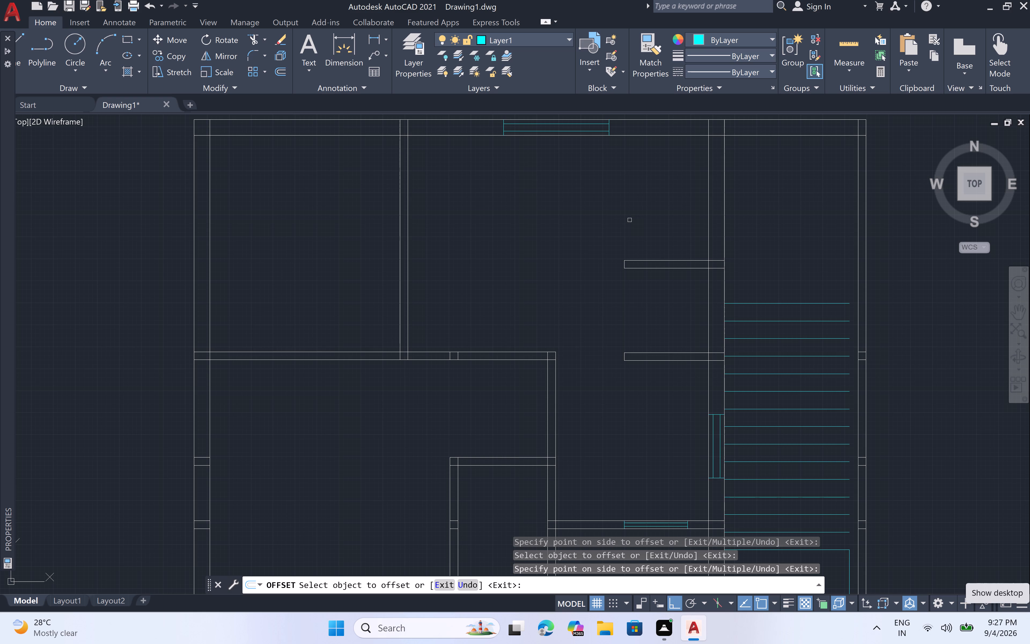
{"action": "scroll", "coordinate": [776, 460], "scroll_direction": "down", "scroll_amount": 2}
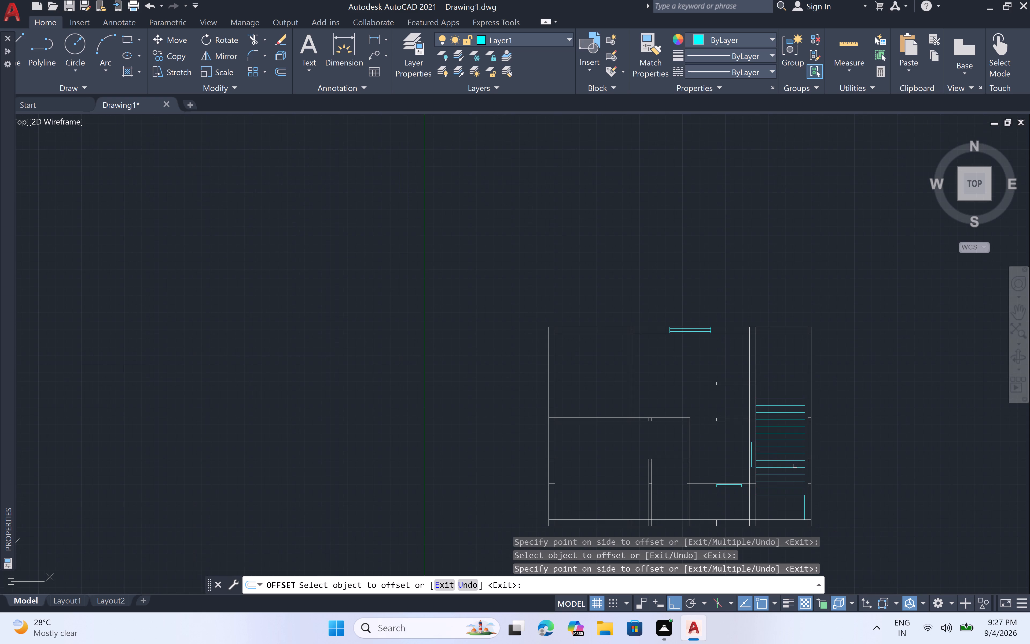
{"action": "middle_click_drag", "start_coordinate": [737, 481], "coordinate": [696, 460]}
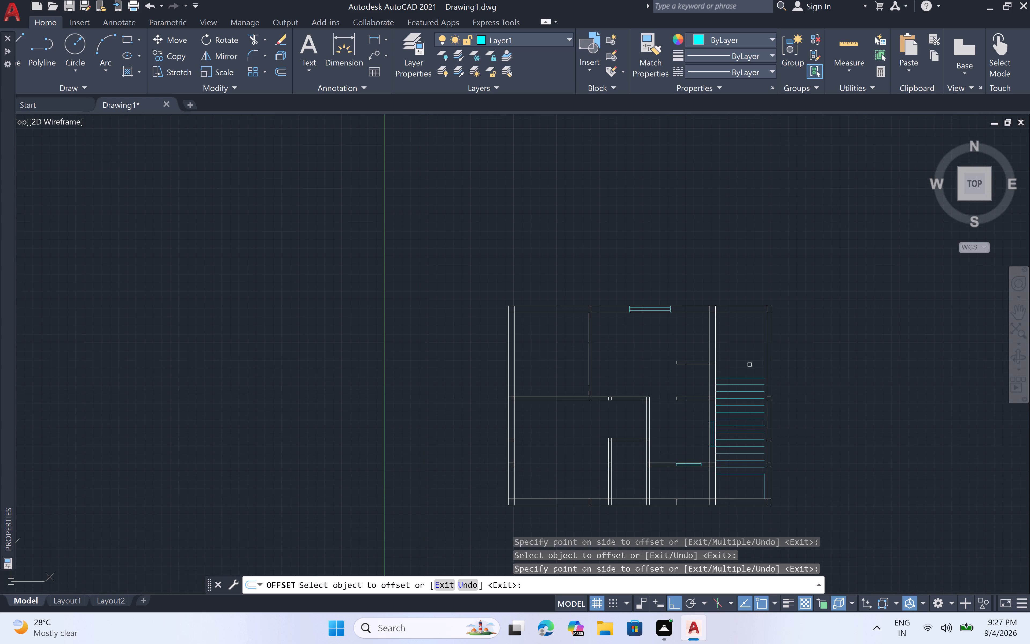
{"action": "scroll", "coordinate": [752, 377], "scroll_direction": "up", "scroll_amount": 2}
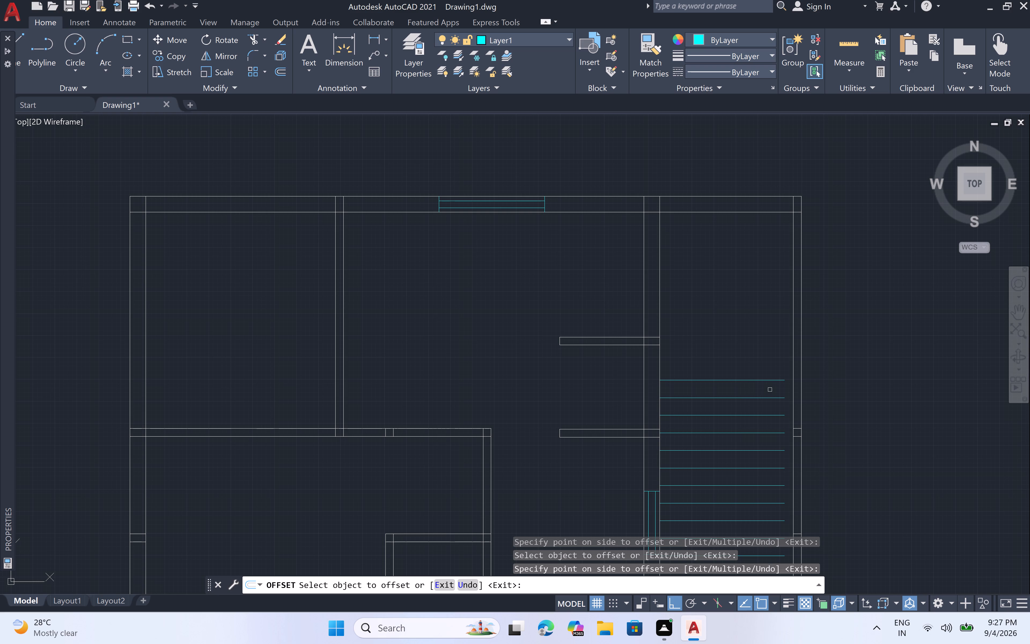
{"action": "key", "text": "Escape"}
{"action": "type", "text": "tr"}
{"action": "key", "text": "space"}
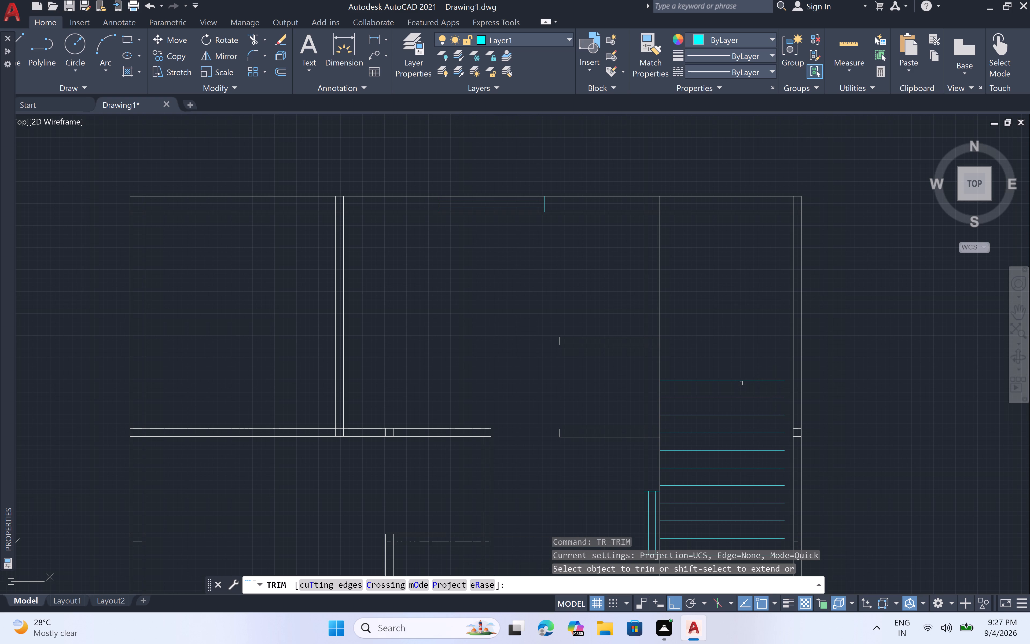
{"action": "left_click", "coordinate": [741, 381]}
{"action": "left_click", "coordinate": [740, 398]}
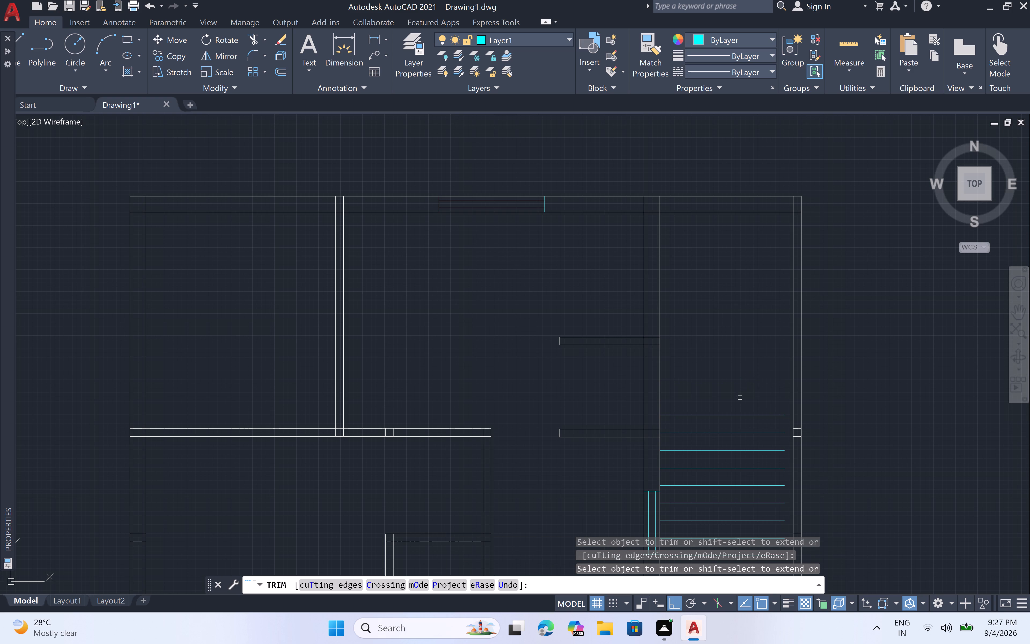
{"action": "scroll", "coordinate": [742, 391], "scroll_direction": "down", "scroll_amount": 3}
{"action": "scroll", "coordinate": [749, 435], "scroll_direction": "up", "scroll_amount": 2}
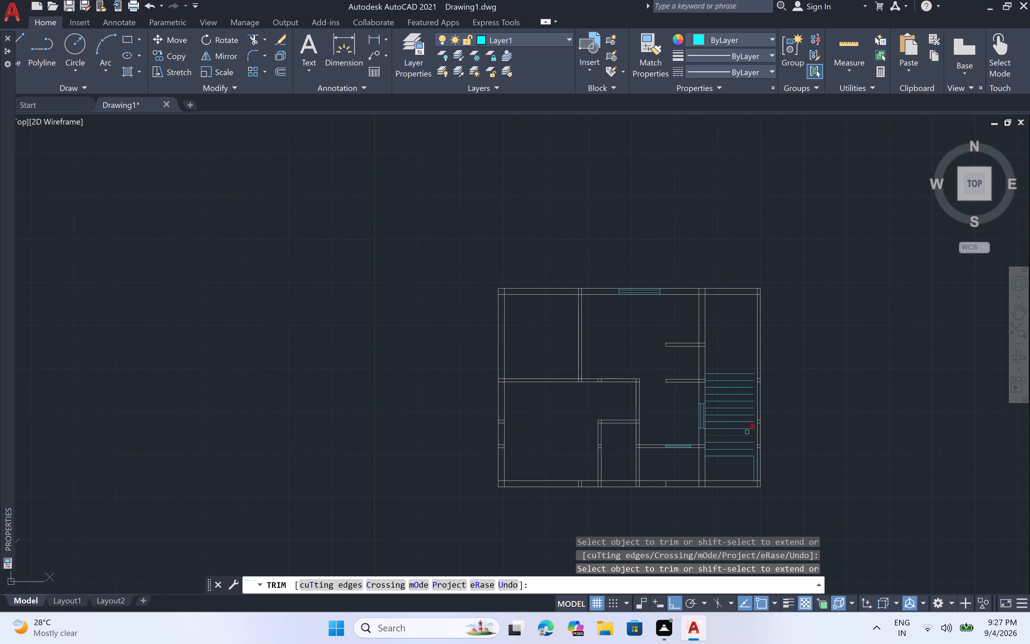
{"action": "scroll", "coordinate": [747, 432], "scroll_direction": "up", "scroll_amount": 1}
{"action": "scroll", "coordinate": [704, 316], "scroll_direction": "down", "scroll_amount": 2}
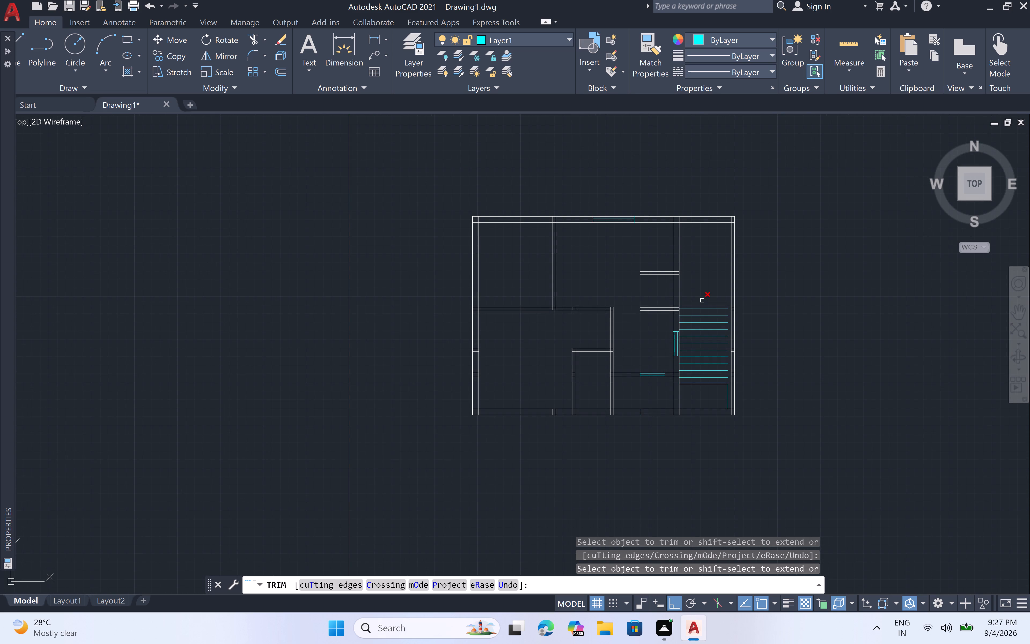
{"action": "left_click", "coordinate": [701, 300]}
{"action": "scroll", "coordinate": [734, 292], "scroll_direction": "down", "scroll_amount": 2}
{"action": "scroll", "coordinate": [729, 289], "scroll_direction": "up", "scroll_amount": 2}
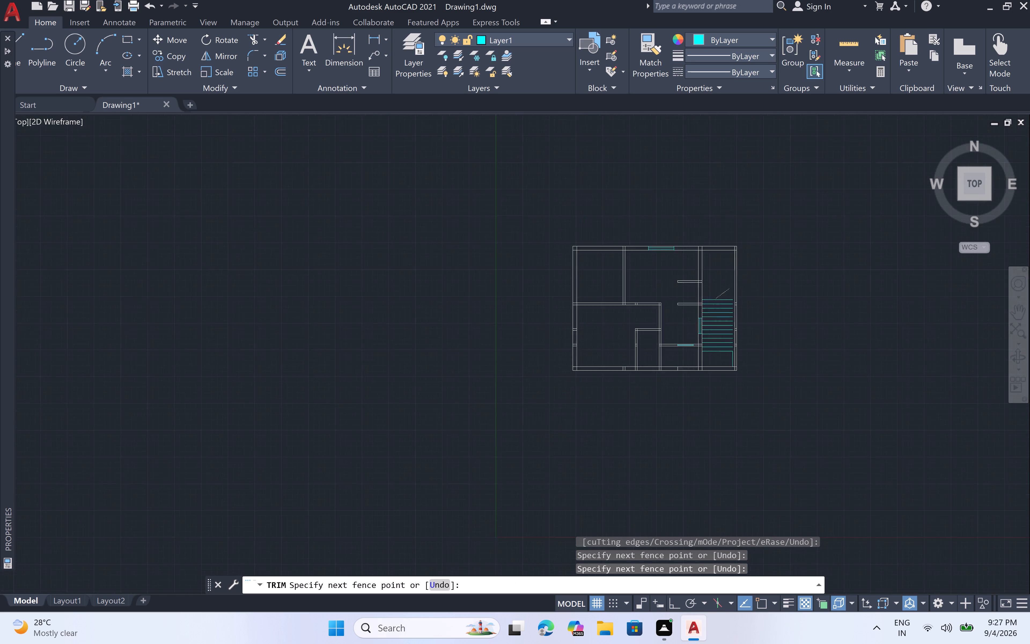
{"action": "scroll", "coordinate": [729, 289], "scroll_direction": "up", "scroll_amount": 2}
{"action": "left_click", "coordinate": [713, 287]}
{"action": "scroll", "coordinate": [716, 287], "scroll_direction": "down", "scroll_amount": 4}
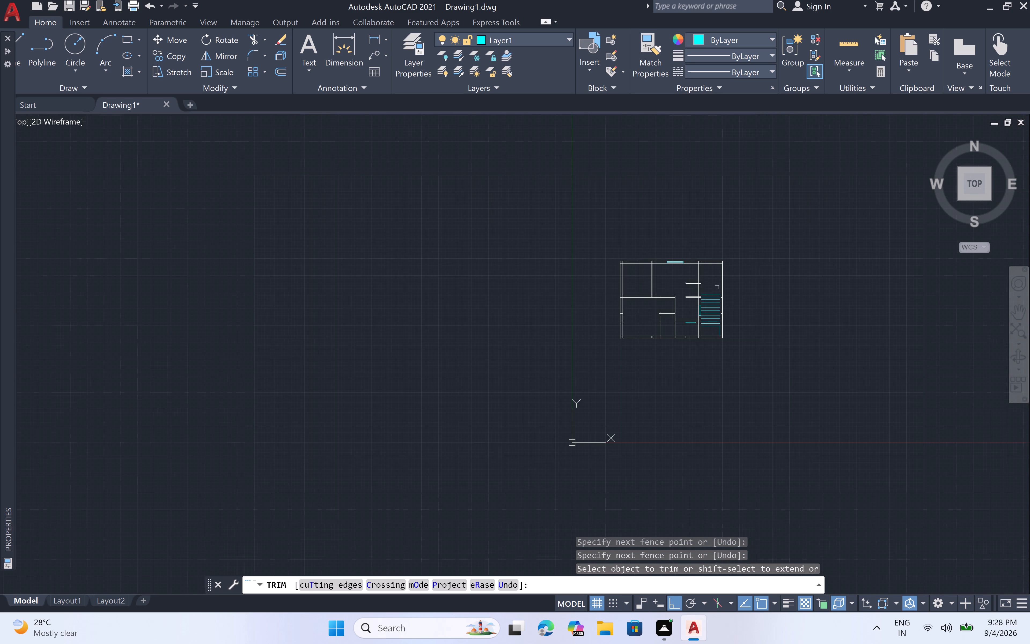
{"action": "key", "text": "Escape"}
Draw a vertical line closing the outer ends of the treads, from the lowest tread to the topmost tread.
{"action": "key", "text": "l"}
{"action": "key", "text": "space"}
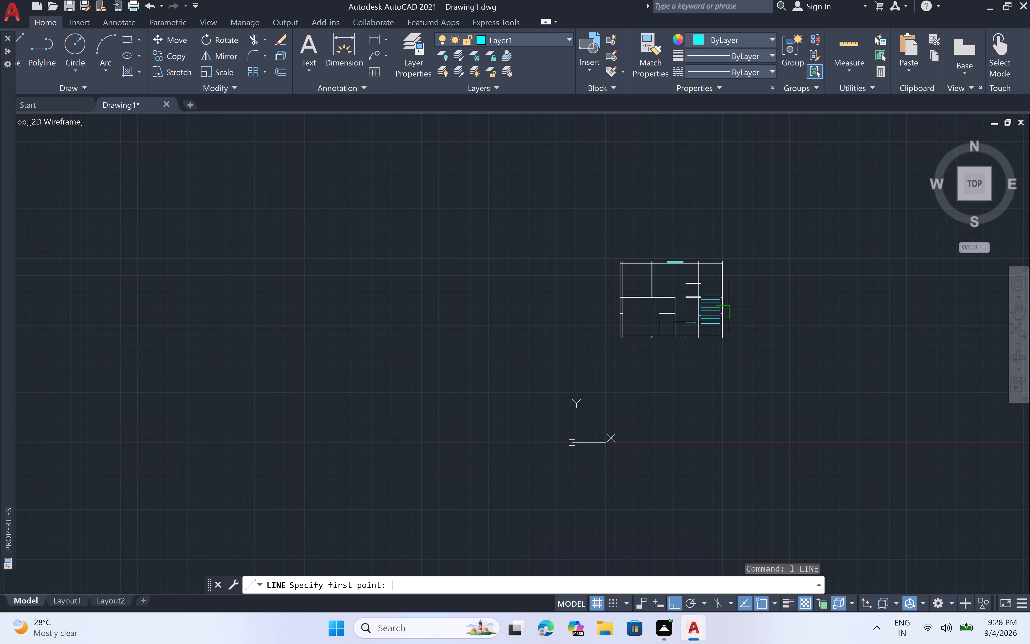
{"action": "scroll", "coordinate": [728, 325], "scroll_direction": "up", "scroll_amount": 5}
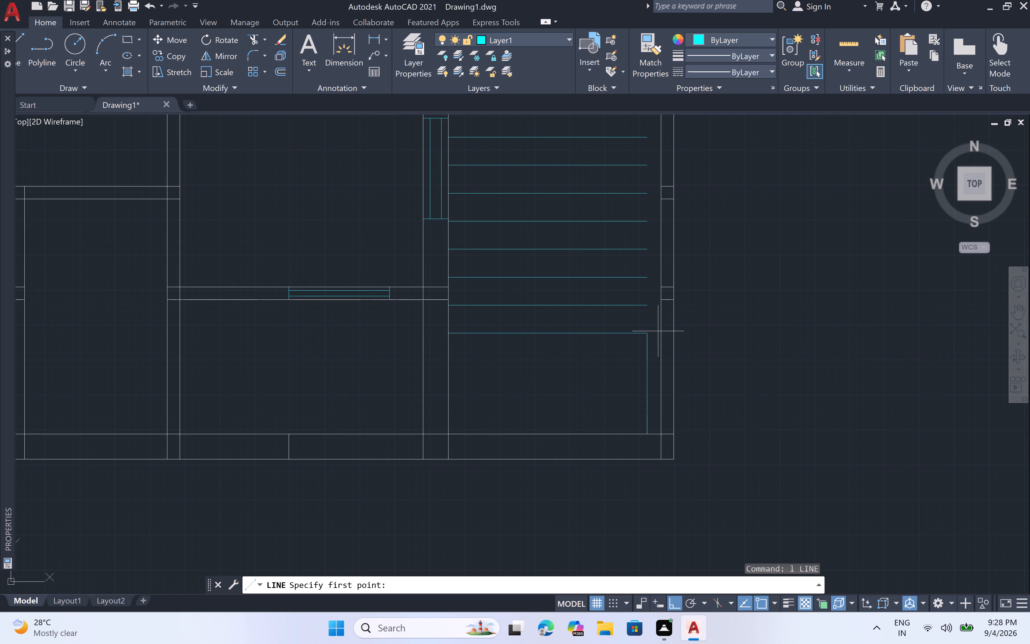
{"action": "left_click", "coordinate": [653, 329]}
{"action": "scroll", "coordinate": [636, 250], "scroll_direction": "down", "scroll_amount": 4}
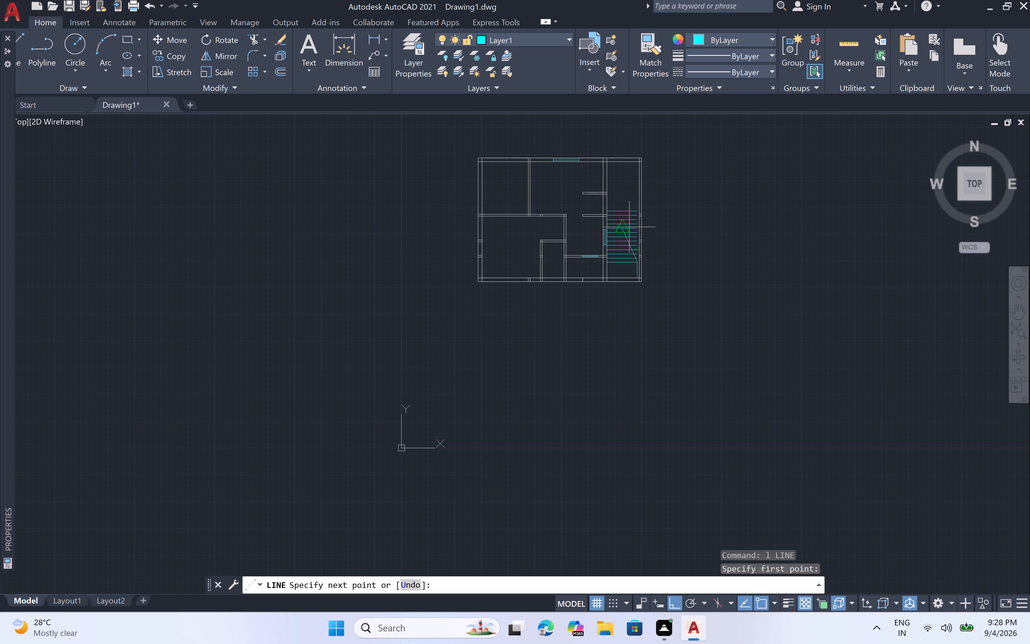
{"action": "scroll", "coordinate": [630, 212], "scroll_direction": "up", "scroll_amount": 4}
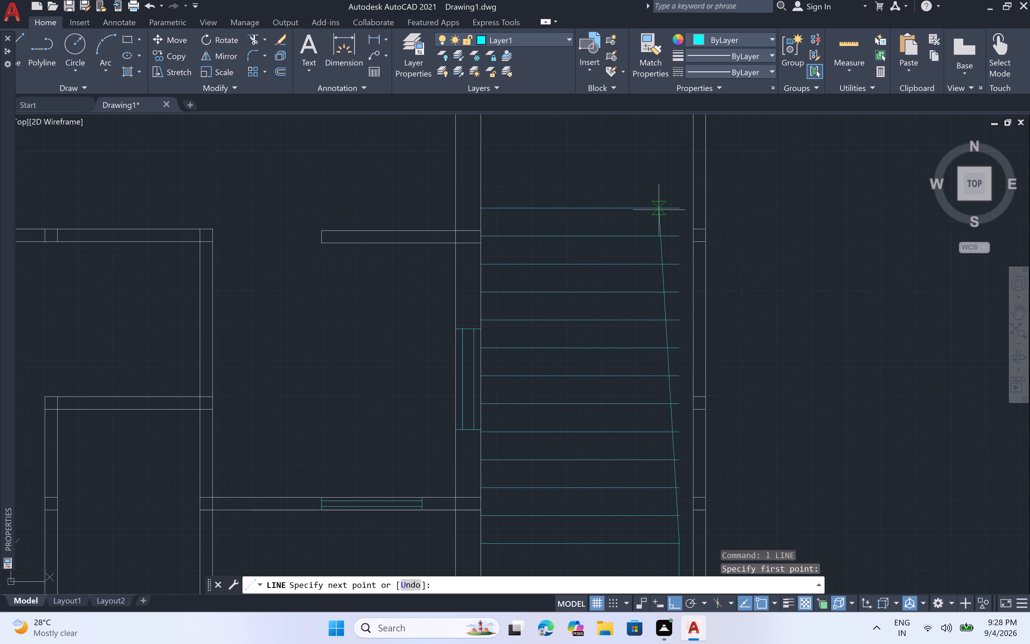
{"action": "left_click", "coordinate": [686, 203]}
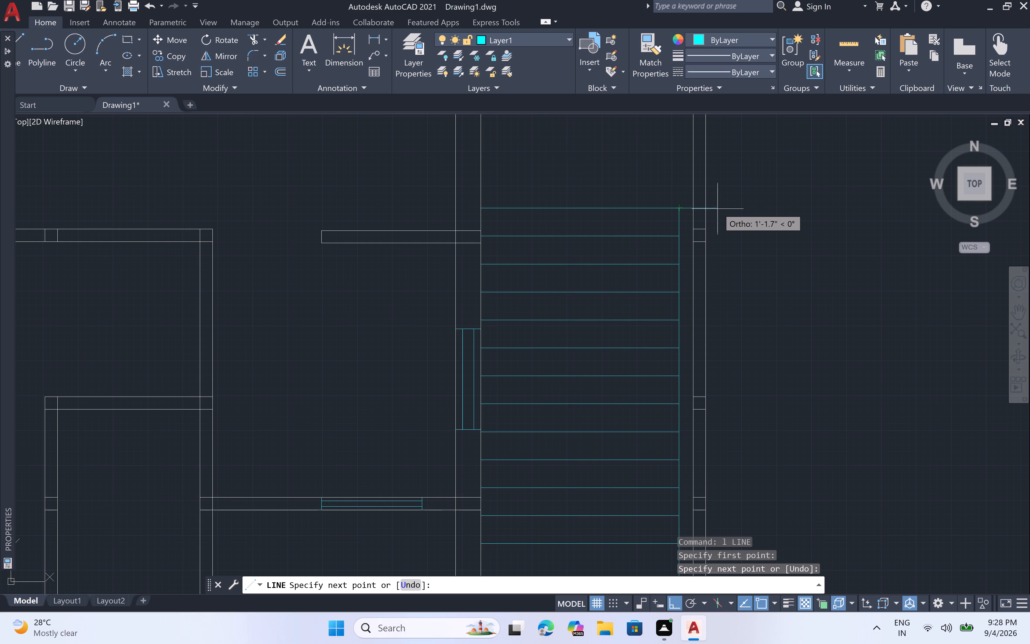
{"action": "key", "text": "Escape"}
Draw a vertical centre line through the staircase from the topmost tread's midpoint to the lowest tread.
{"action": "scroll", "coordinate": [728, 251], "scroll_direction": "down", "scroll_amount": 3}
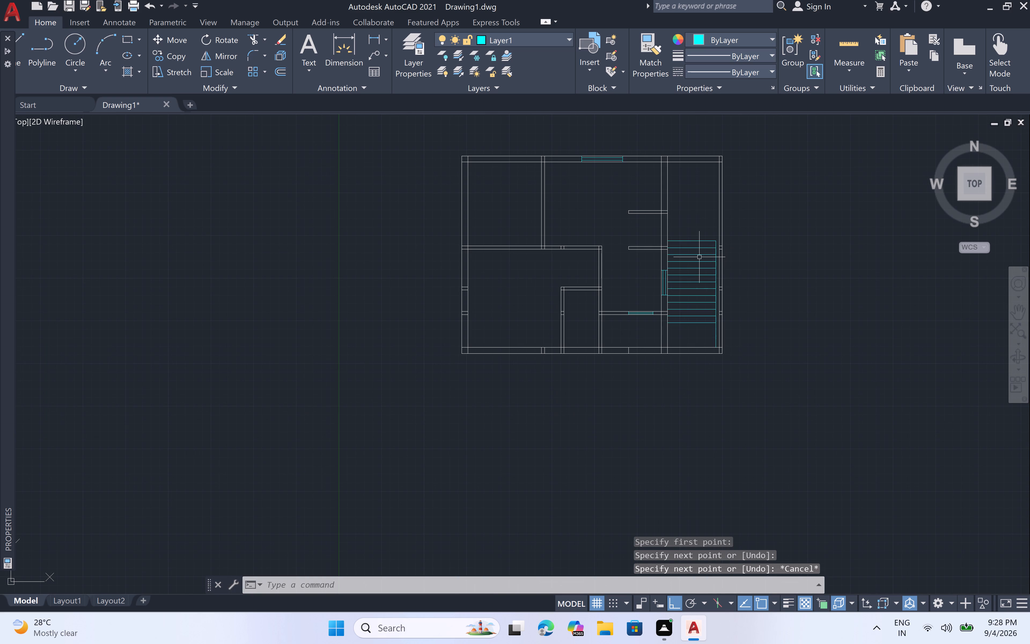
{"action": "scroll", "coordinate": [692, 240], "scroll_direction": "up", "scroll_amount": 1}
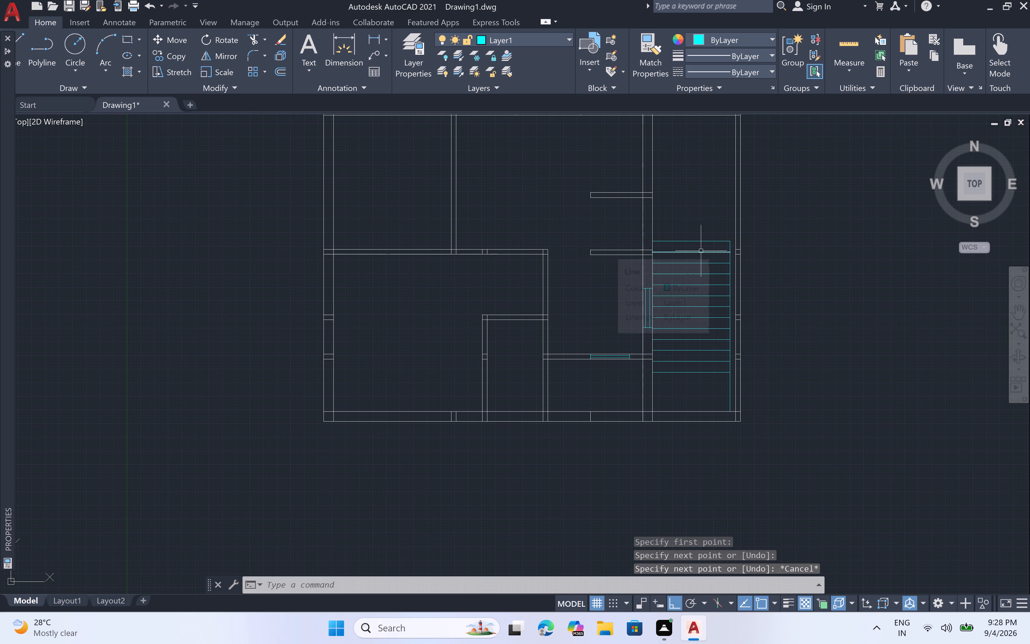
{"action": "type", "text": "l"}
{"action": "key", "text": "space"}
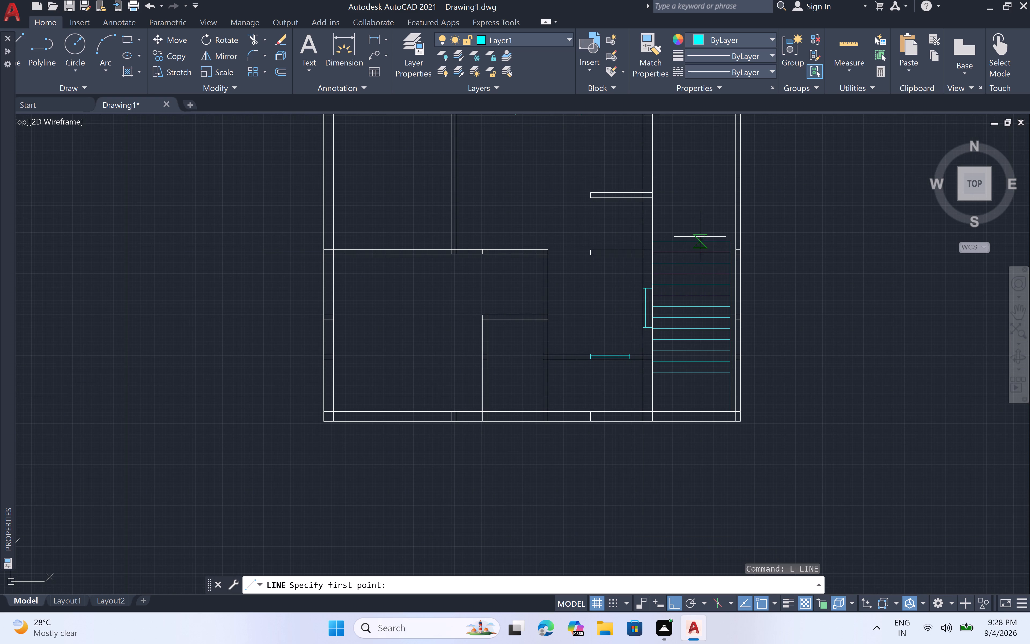
{"action": "left_click", "coordinate": [695, 242]}
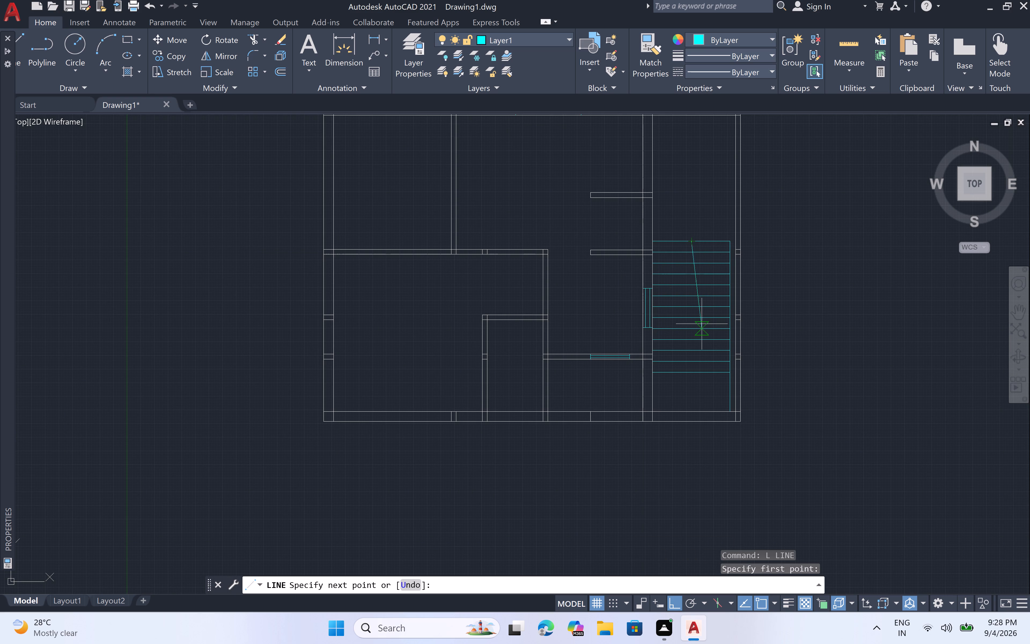
{"action": "left_click", "coordinate": [689, 371]}
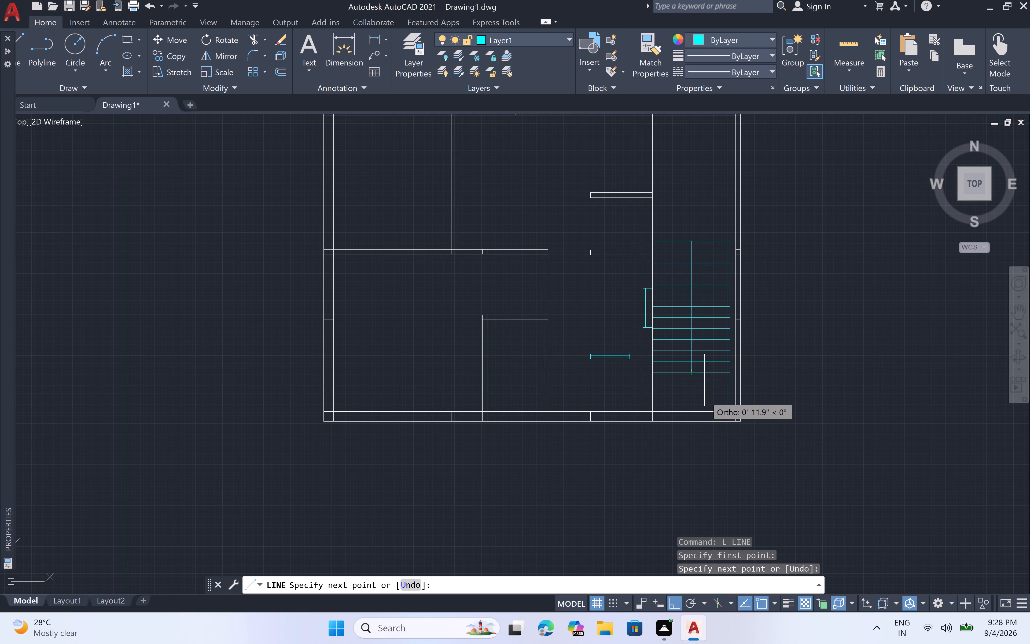
{"action": "key", "text": "Escape"}
On Layer1, draw a 6" line down the stair-room wall from the upper outer wall's inner face, then a 3' door leaf line leftward.
{"action": "scroll", "coordinate": [707, 366], "scroll_direction": "down", "scroll_amount": 2}
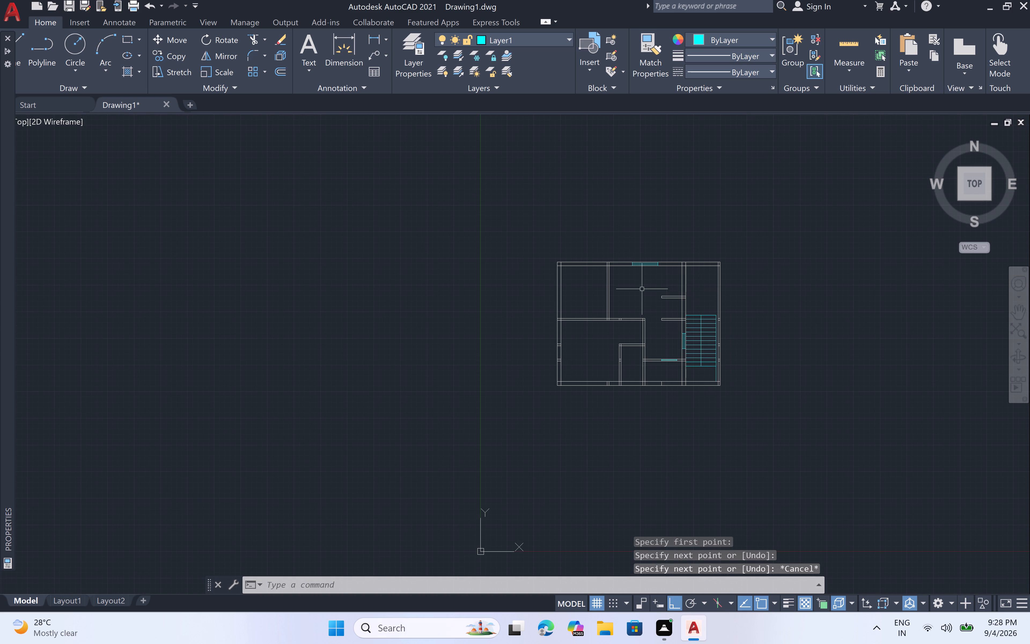
{"action": "middle_click_drag", "start_coordinate": [642, 289], "coordinate": [654, 337]}
{"action": "scroll", "coordinate": [599, 334], "scroll_direction": "up", "scroll_amount": 3}
{"action": "scroll", "coordinate": [599, 333], "scroll_direction": "down", "scroll_amount": 2}
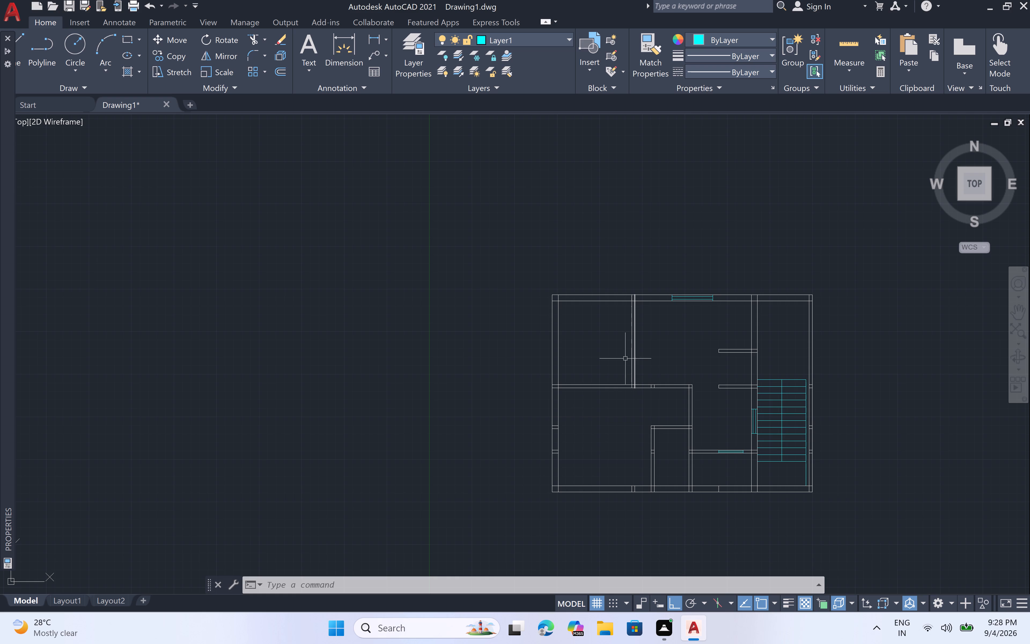
{"action": "middle_click_drag", "start_coordinate": [613, 332], "coordinate": [587, 290]}
{"action": "scroll", "coordinate": [723, 252], "scroll_direction": "up", "scroll_amount": 3}
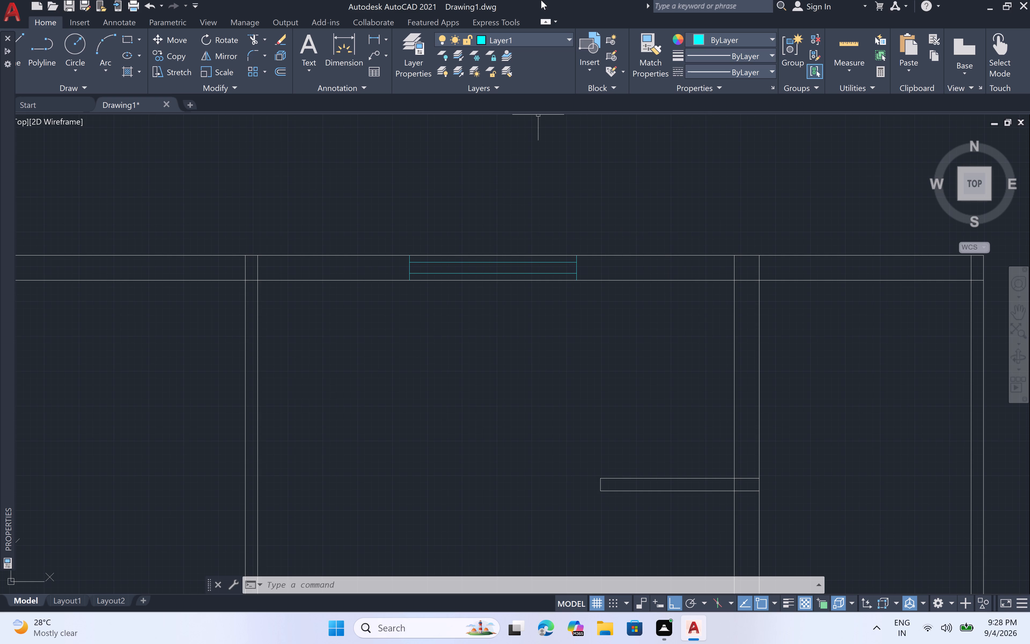
{"action": "left_click", "coordinate": [568, 39]}
{"action": "left_click", "coordinate": [563, 74]}
{"action": "key", "text": "l"}
{"action": "key", "text": "space"}
{"action": "left_click", "coordinate": [759, 283]}
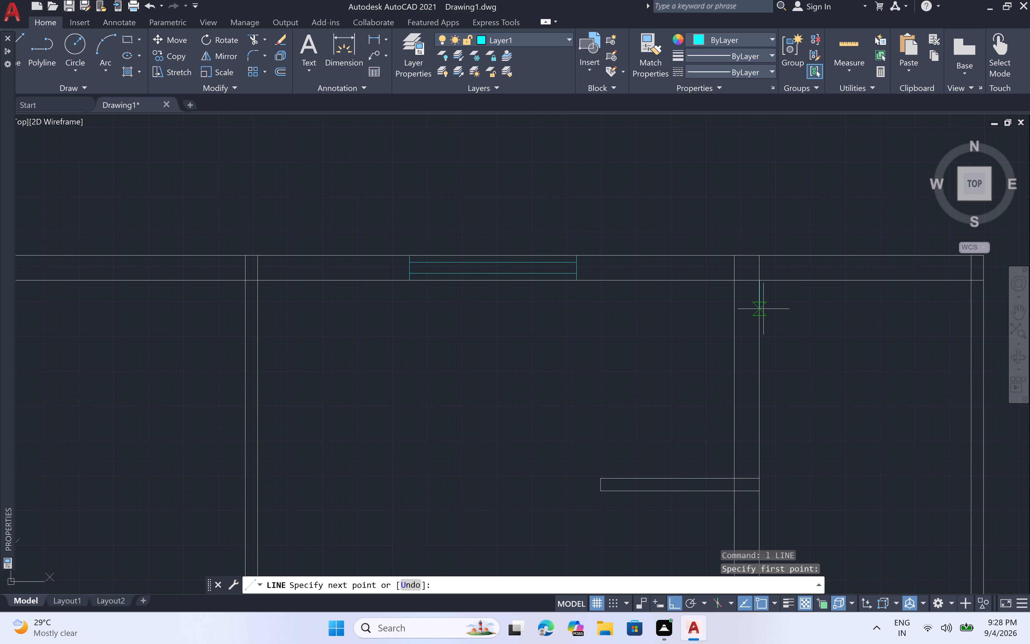
{"action": "key", "text": "6"}
{"action": "key", "text": "shift+quotedbl"}
{"action": "key", "text": "space"}
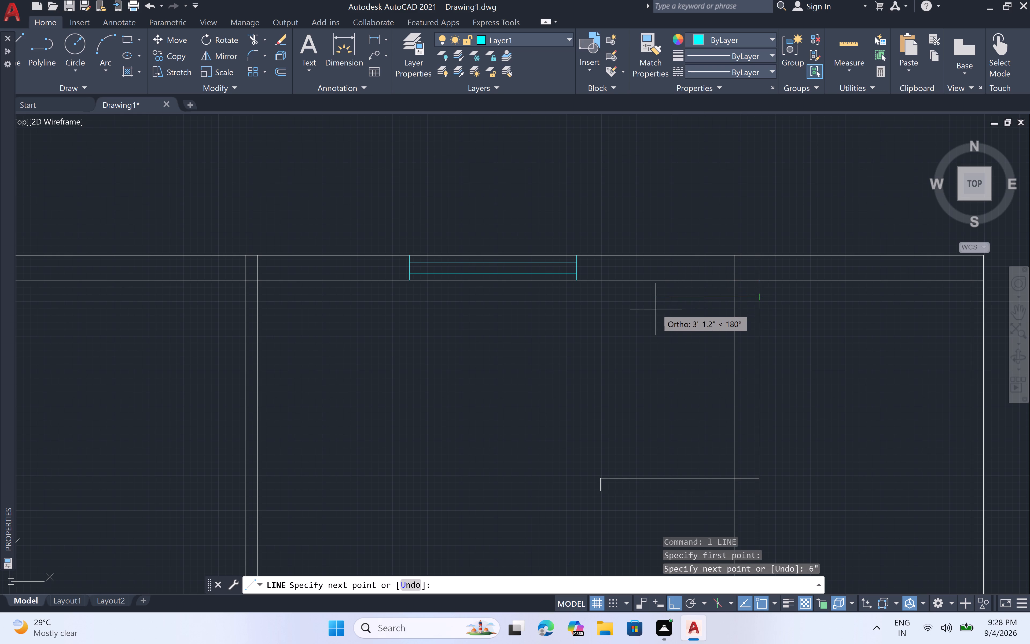
{"action": "key", "text": "3"}
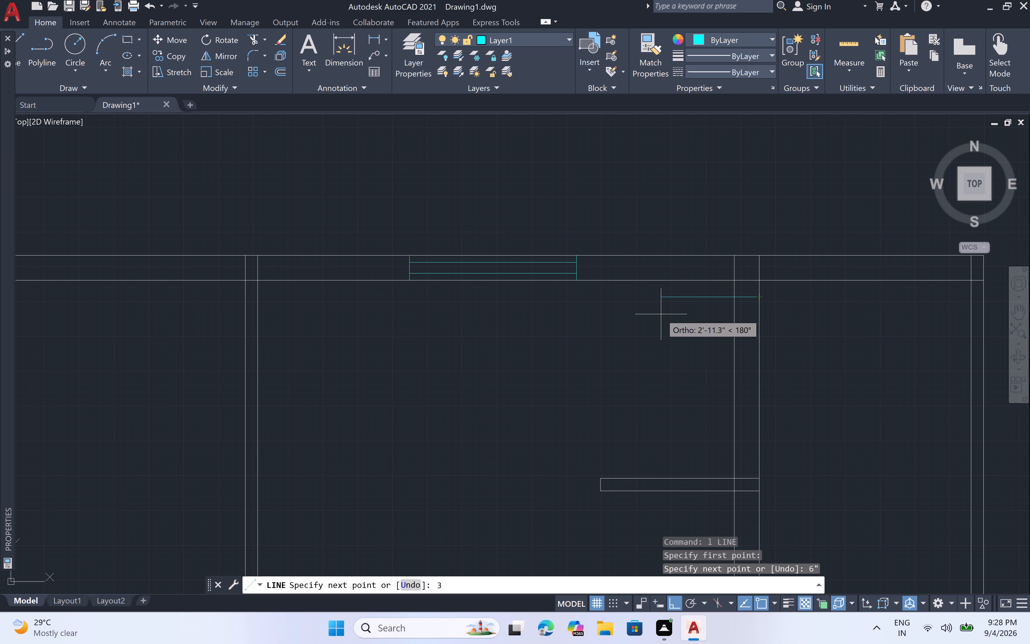
{"action": "key", "text": "apostrophe"}
{"action": "key", "text": "space"}
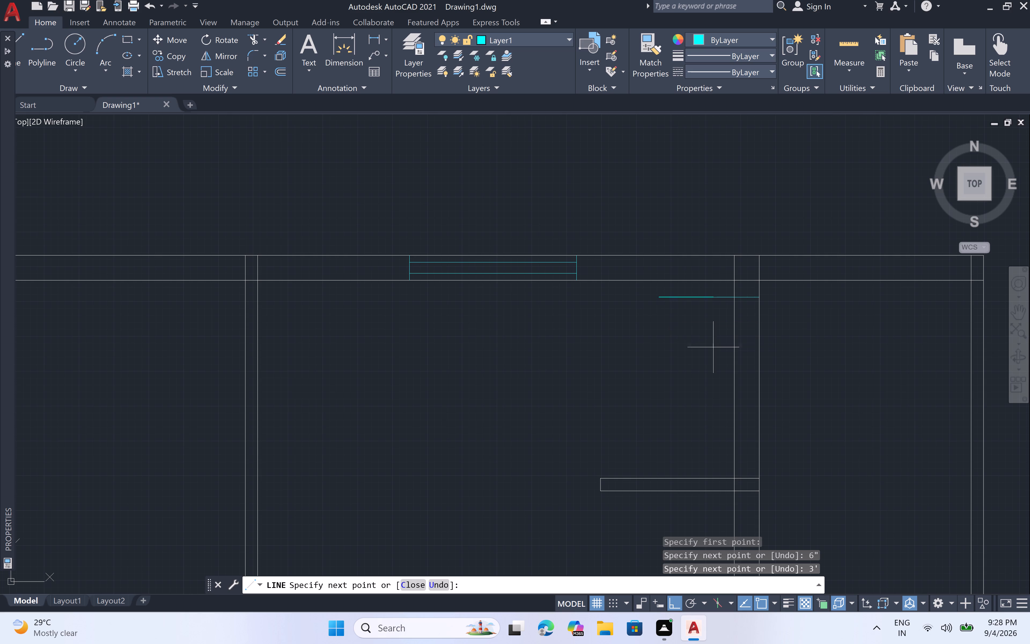
From the leaf's hinge point, draw the 3' door opening down the wall face and close it across the wall thickness.
{"action": "left_click", "coordinate": [756, 295]}
{"action": "type", "text": "3'"}
{"action": "key", "text": "space"}
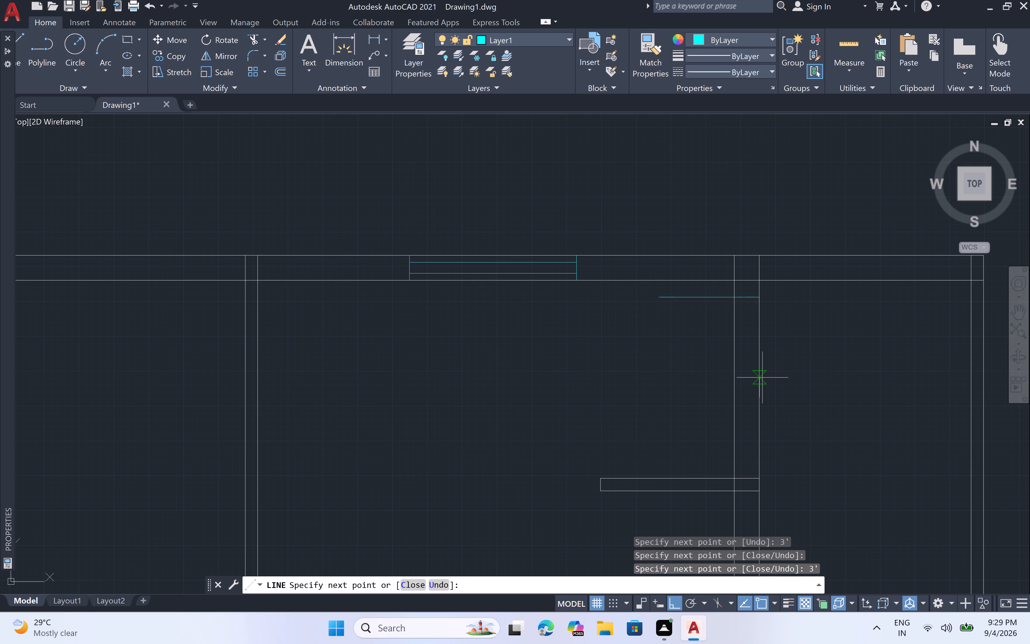
{"action": "left_click", "coordinate": [733, 397]}
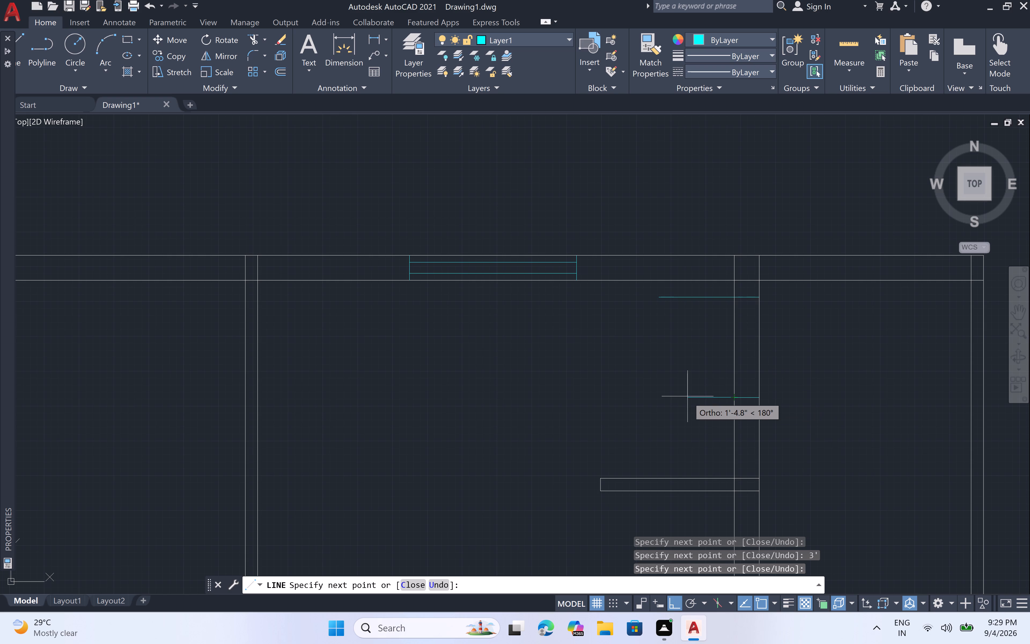
{"action": "key", "text": "Escape"}
At the lower partition's wall corner, draw a 3" line rightward and a 3' leaf line downward, returning to the leaf's start point.
{"action": "scroll", "coordinate": [696, 386], "scroll_direction": "down", "scroll_amount": 2}
{"action": "middle_click_drag", "start_coordinate": [646, 427], "coordinate": [645, 425]}
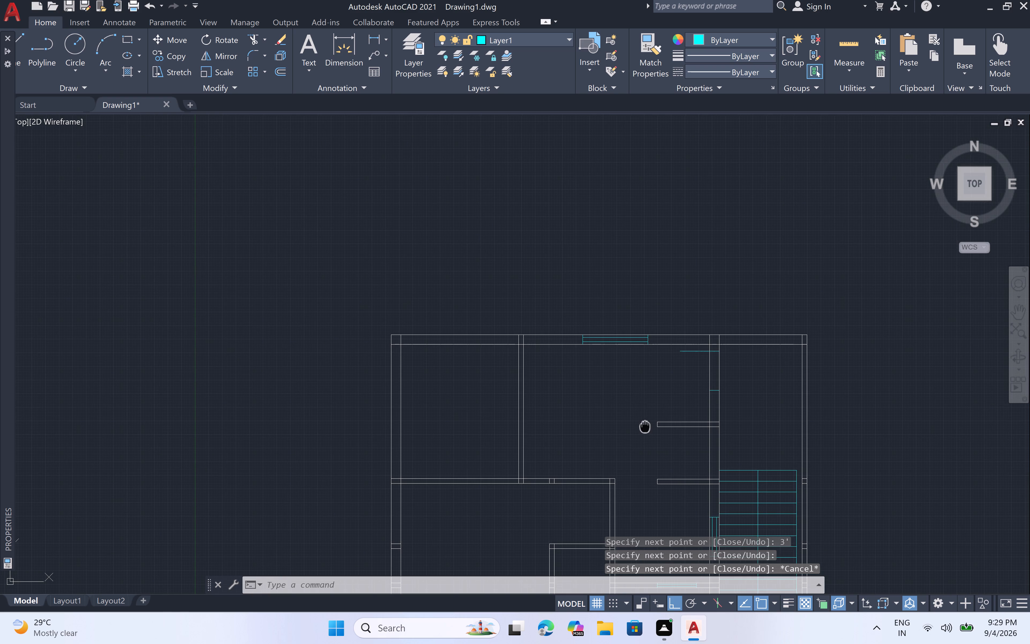
{"action": "middle_click_drag", "start_coordinate": [645, 425], "coordinate": [557, 270]}
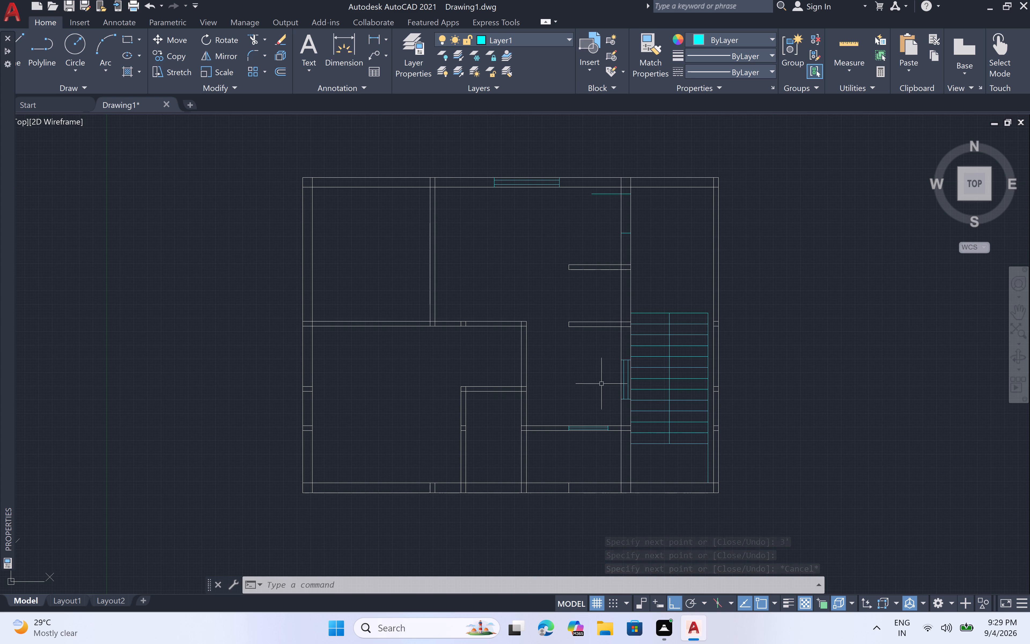
{"action": "scroll", "coordinate": [536, 446], "scroll_direction": "up", "scroll_amount": 4}
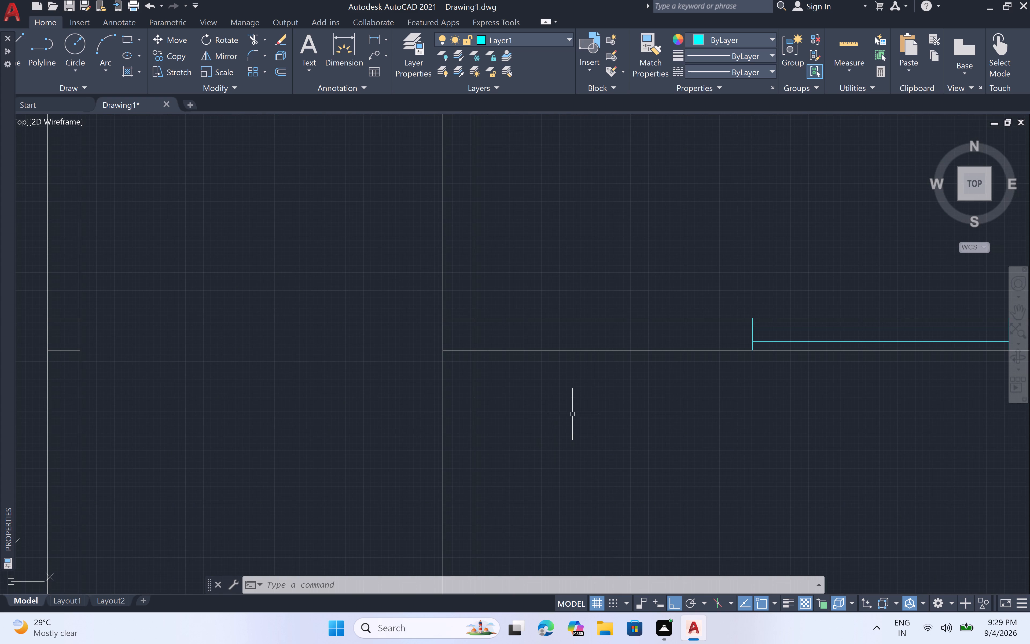
{"action": "key", "text": "l"}
{"action": "key", "text": "space"}
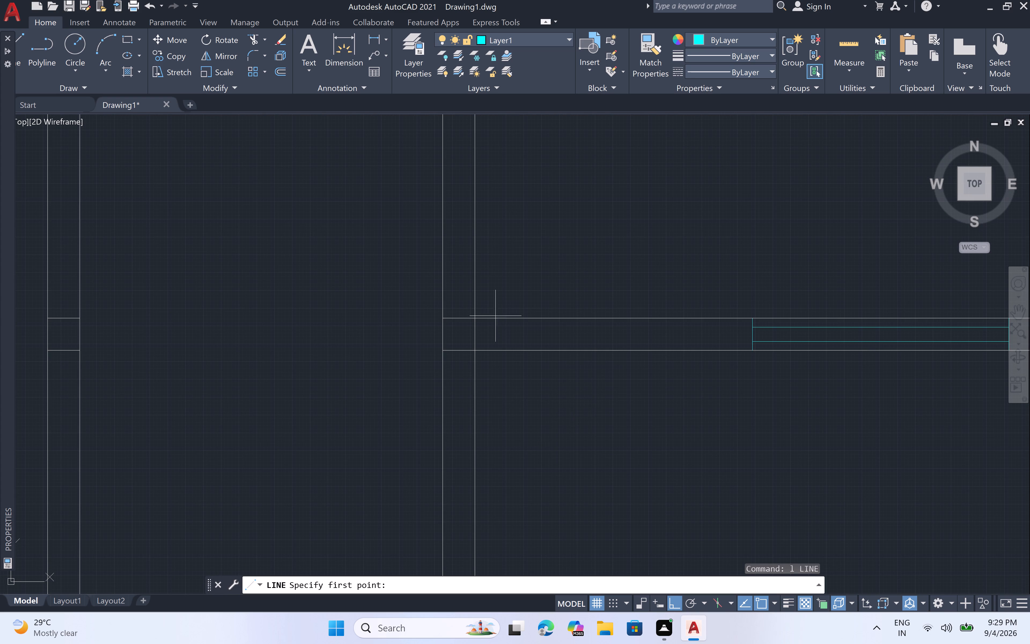
{"action": "left_click", "coordinate": [473, 317]}
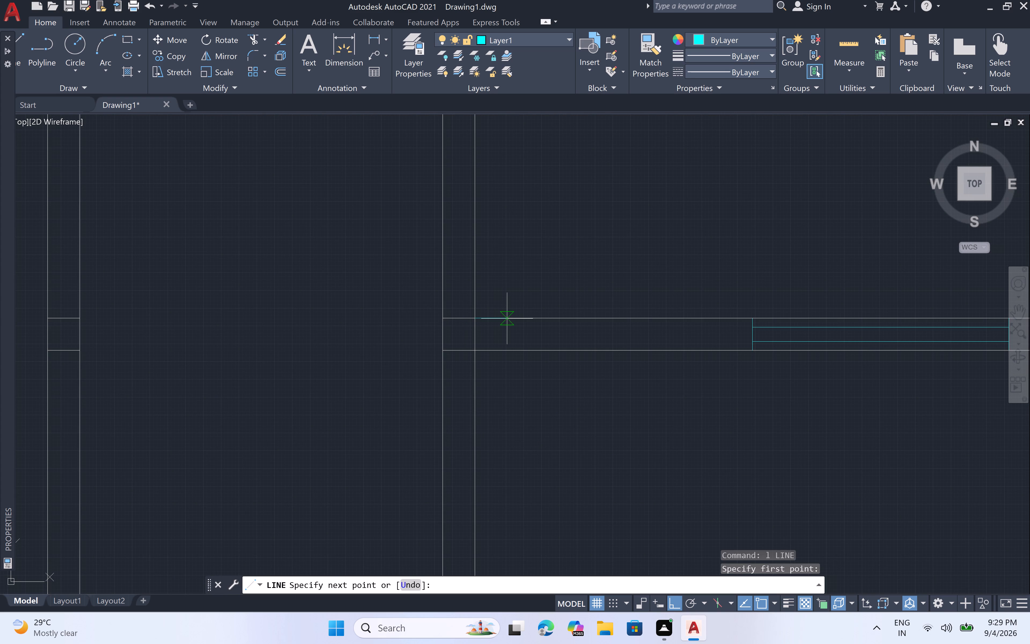
{"action": "key", "text": "3"}
{"action": "key", "text": "shift+quotedbl"}
{"action": "key", "text": "space"}
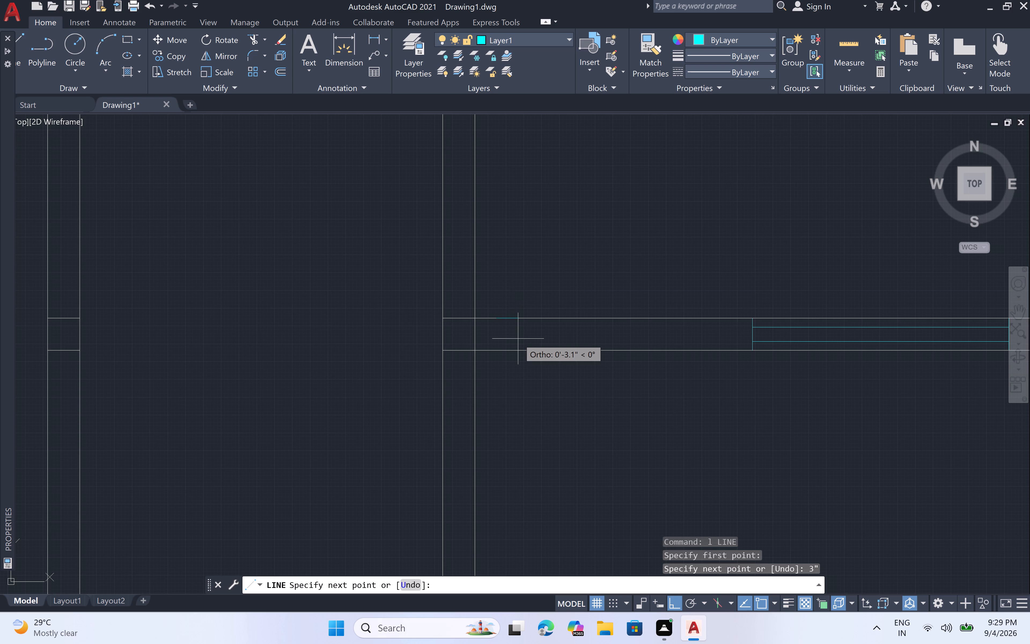
{"action": "key", "text": "3"}
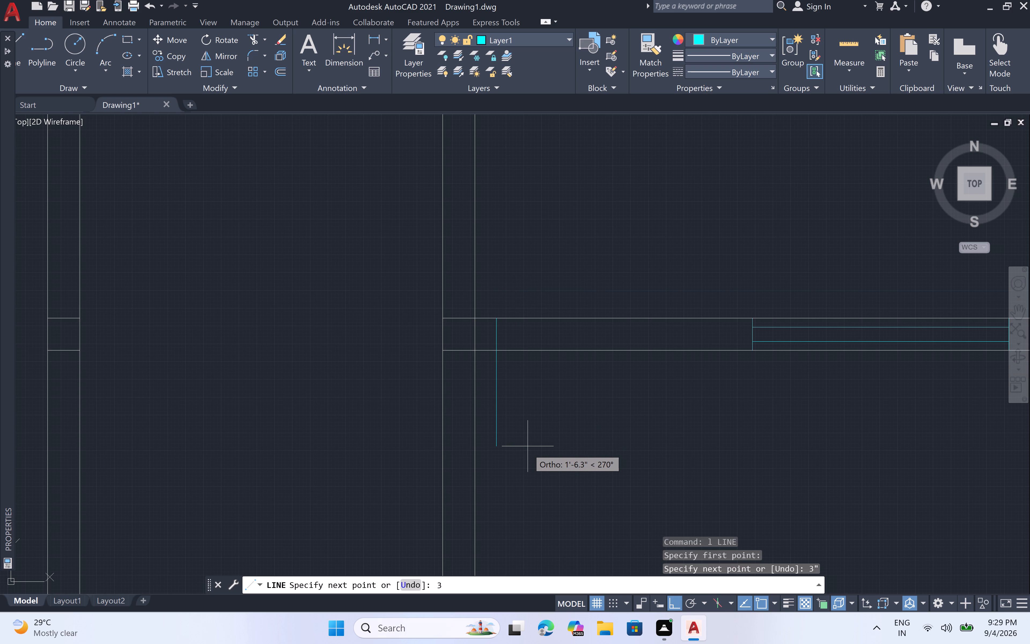
{"action": "key", "text": "apostrophe"}
{"action": "key", "text": "space"}
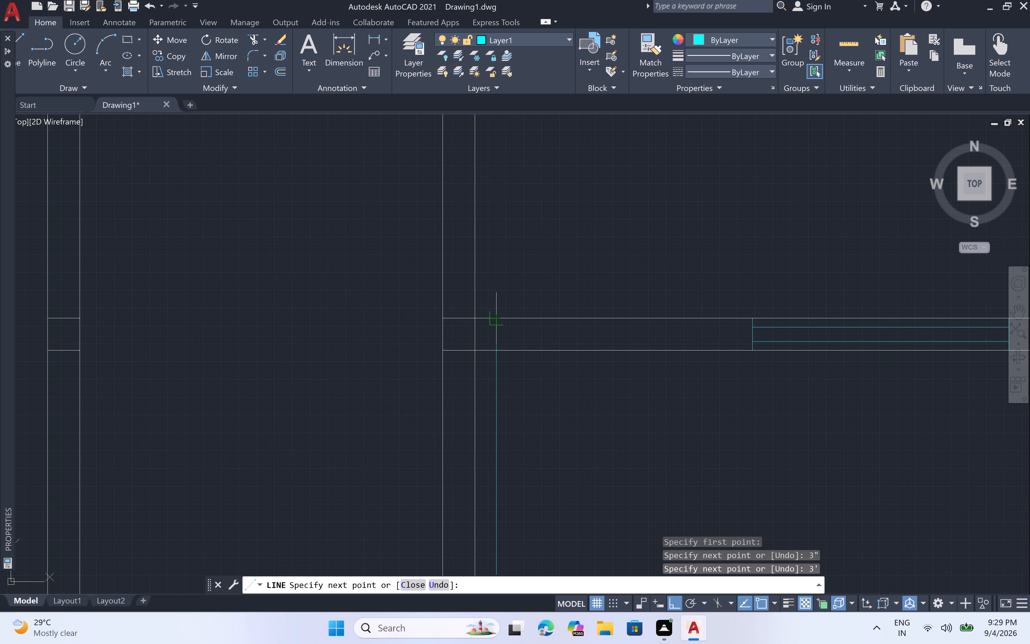
{"action": "double_click", "coordinate": [502, 316]}
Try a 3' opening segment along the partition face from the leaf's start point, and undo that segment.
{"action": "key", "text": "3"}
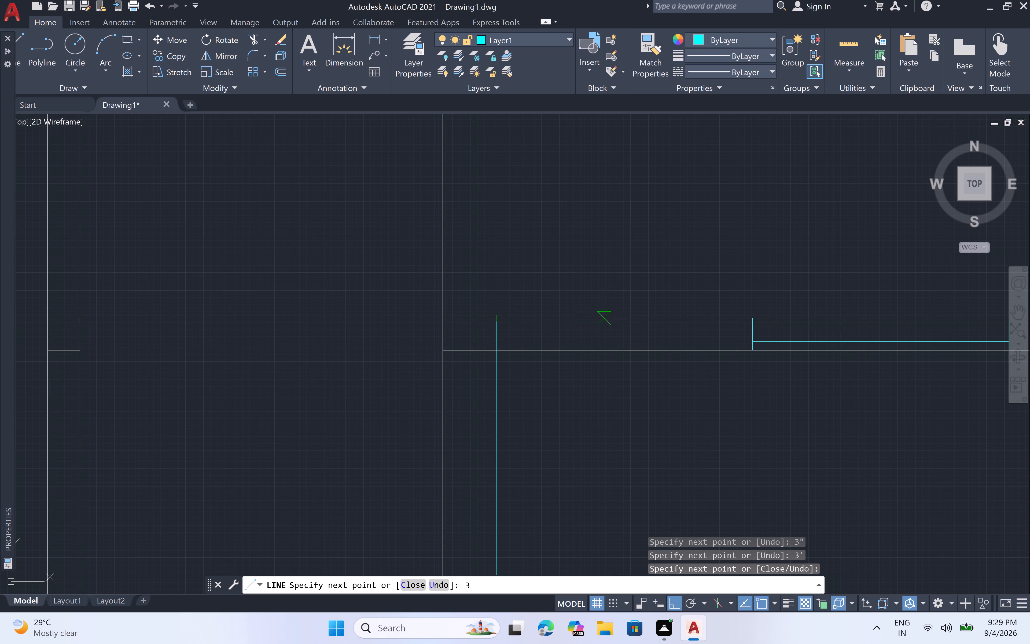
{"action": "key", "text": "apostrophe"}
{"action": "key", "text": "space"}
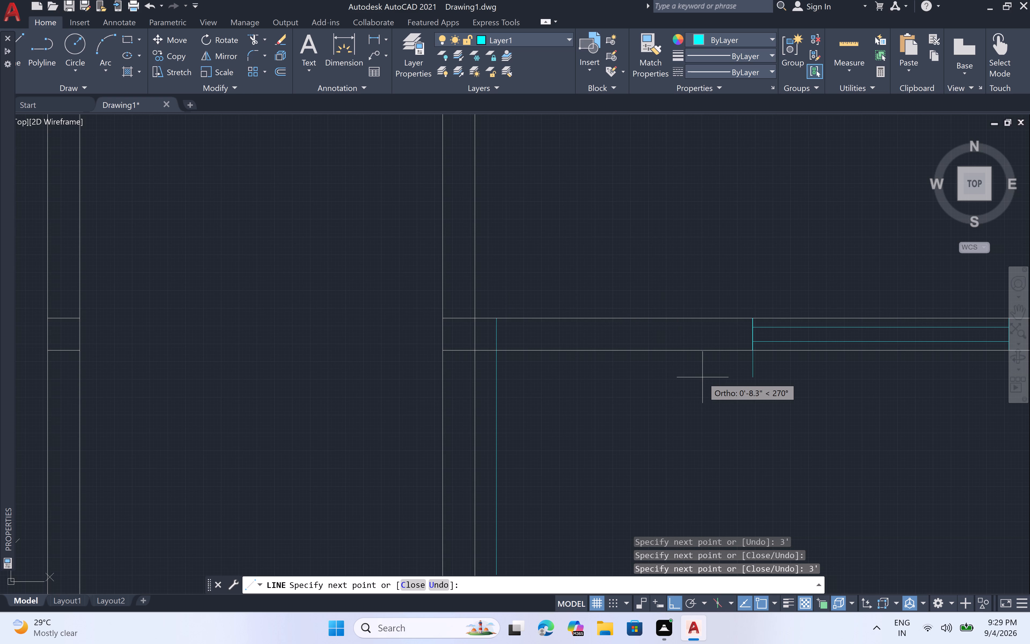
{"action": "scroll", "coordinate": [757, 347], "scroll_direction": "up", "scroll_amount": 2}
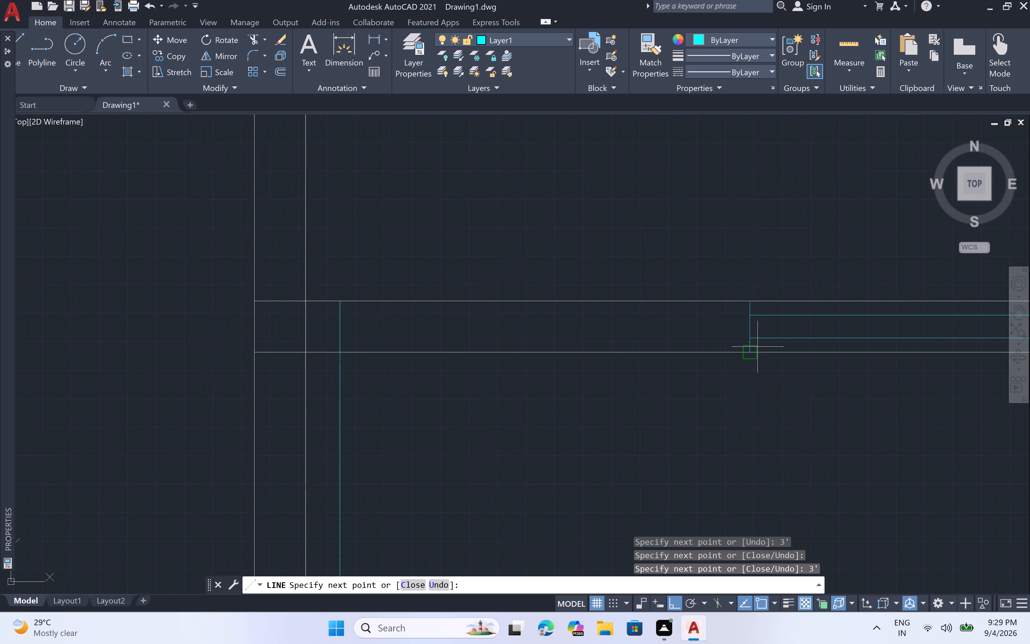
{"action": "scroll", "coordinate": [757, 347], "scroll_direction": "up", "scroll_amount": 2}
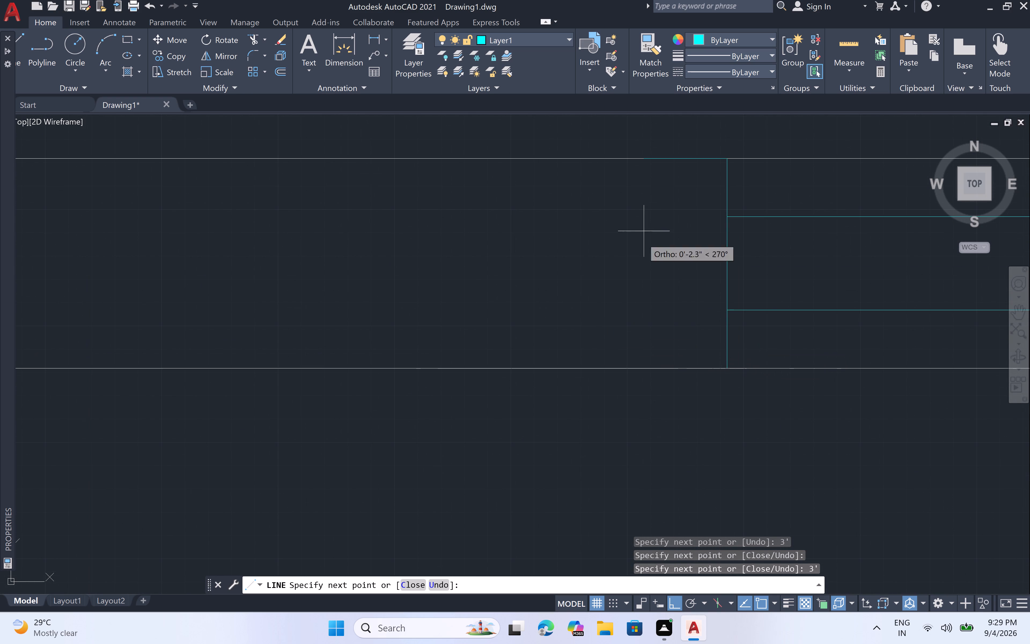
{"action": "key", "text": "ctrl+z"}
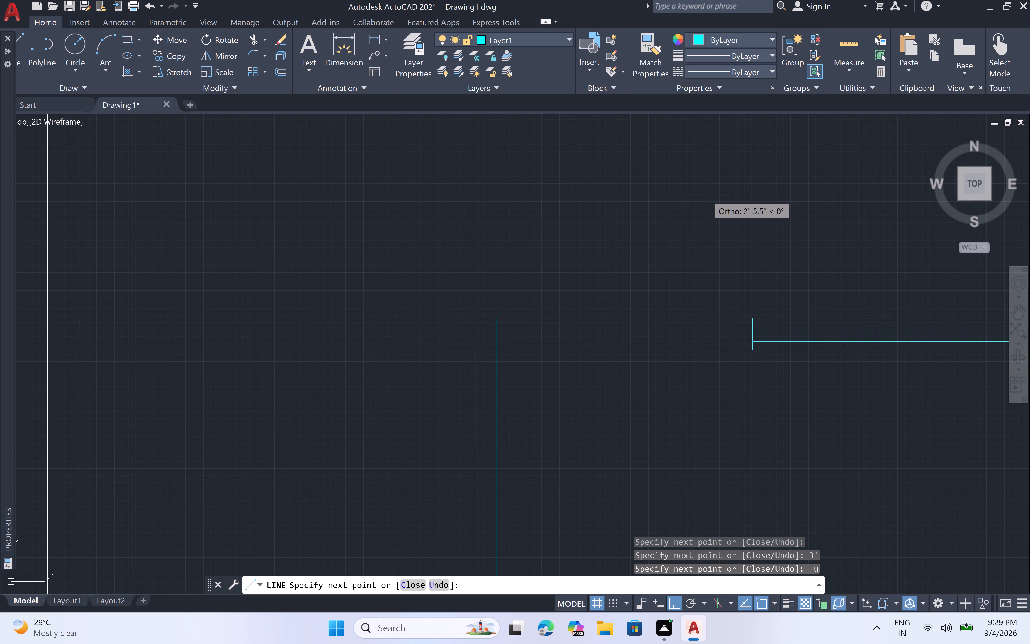
Draw a 2'8" door opening rightward along the lower partition's upper face from the leaf's start point and close it across the partition thickness.
{"action": "key", "text": "2"}
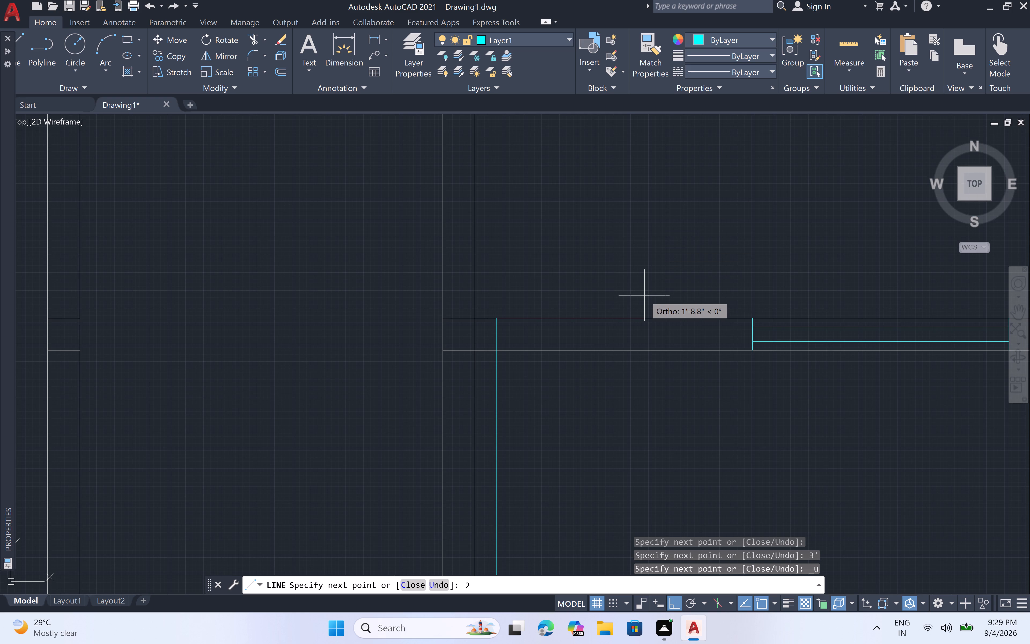
{"action": "key", "text": "apostrophe"}
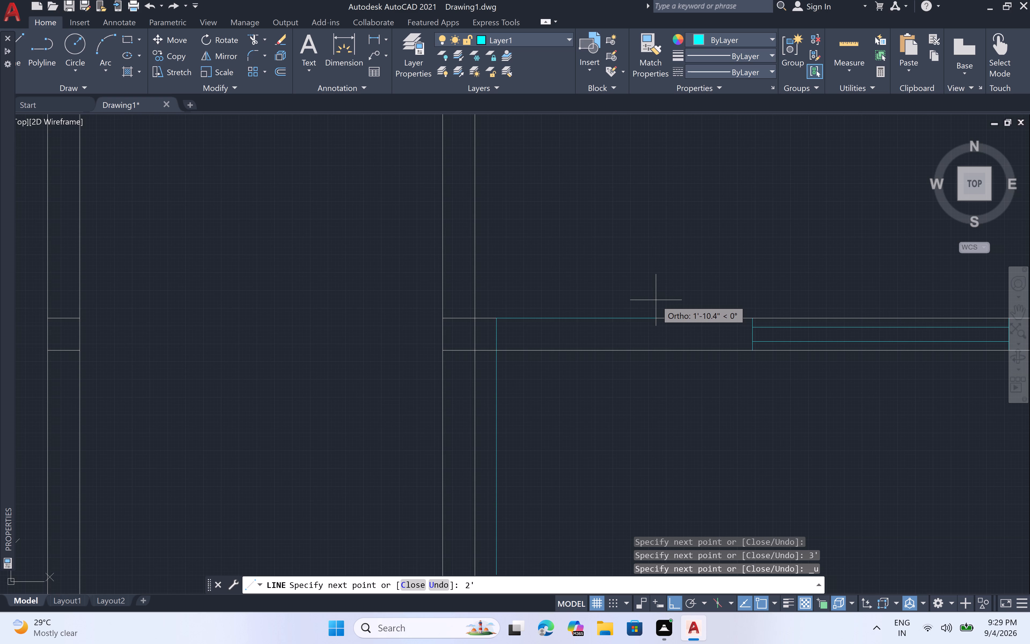
{"action": "key", "text": "8"}
{"action": "key", "text": "shift+quotedbl"}
{"action": "key", "text": "space"}
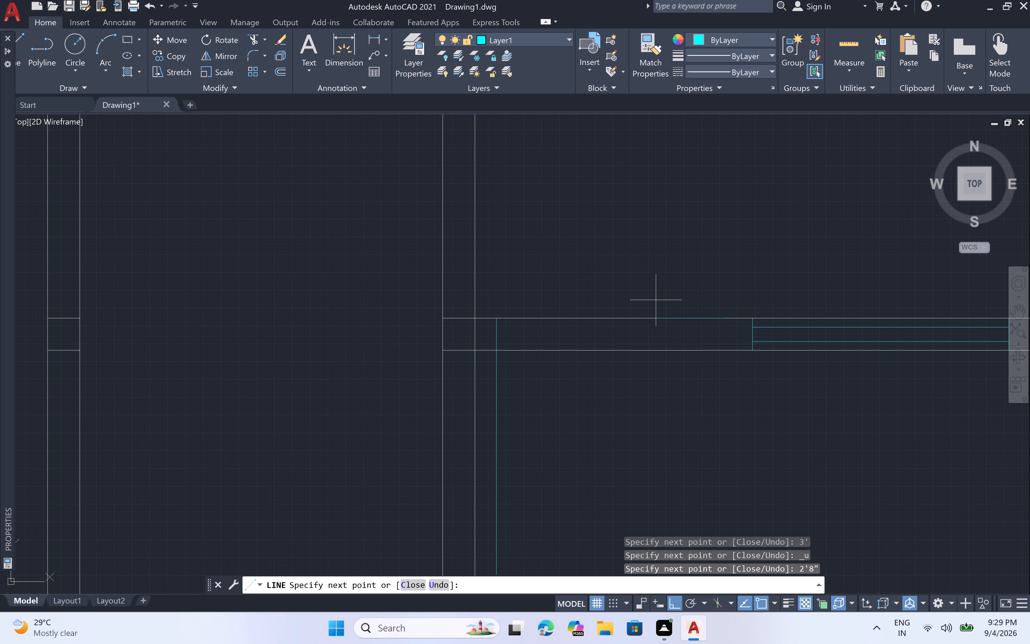
{"action": "left_click", "coordinate": [724, 355]}
{"action": "scroll", "coordinate": [729, 353], "scroll_direction": "down", "scroll_amount": 4}
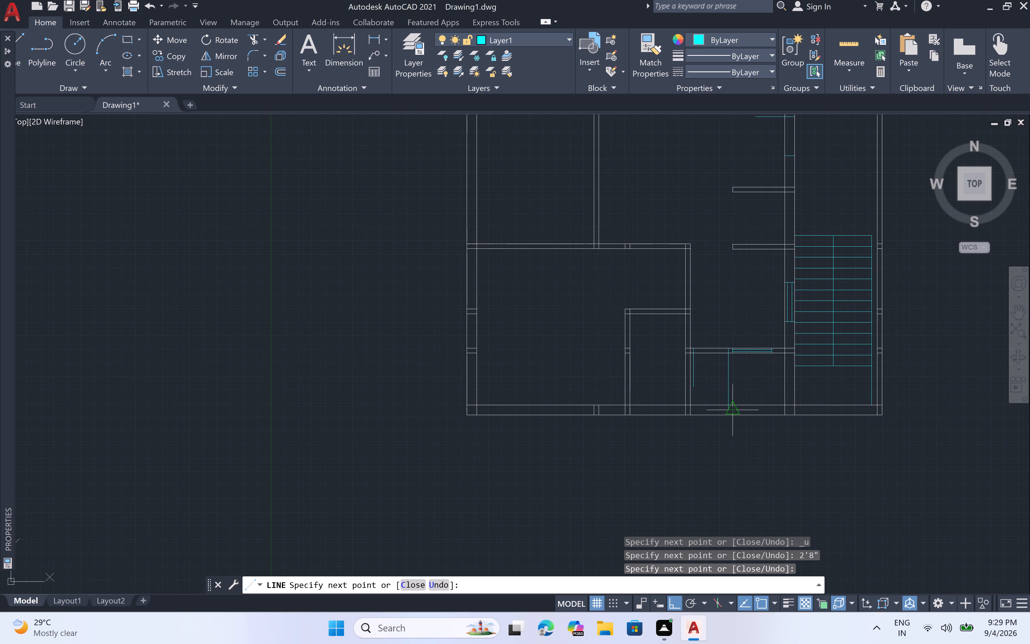
{"action": "key", "text": "Escape"}
{"action": "scroll", "coordinate": [720, 366], "scroll_direction": "down", "scroll_amount": 1}
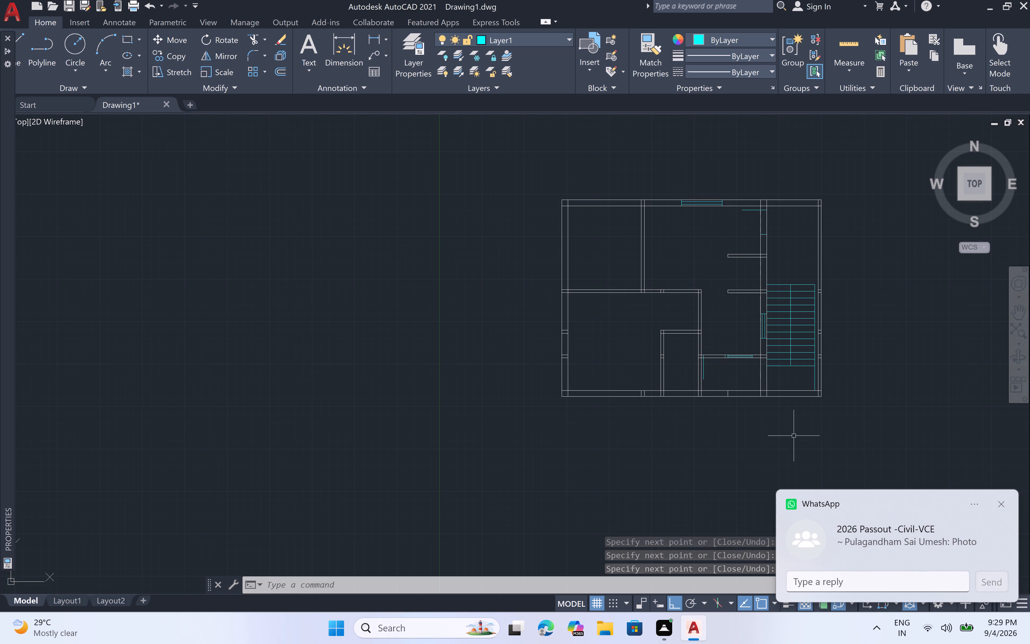
{"action": "double_click", "coordinate": [1005, 504]}
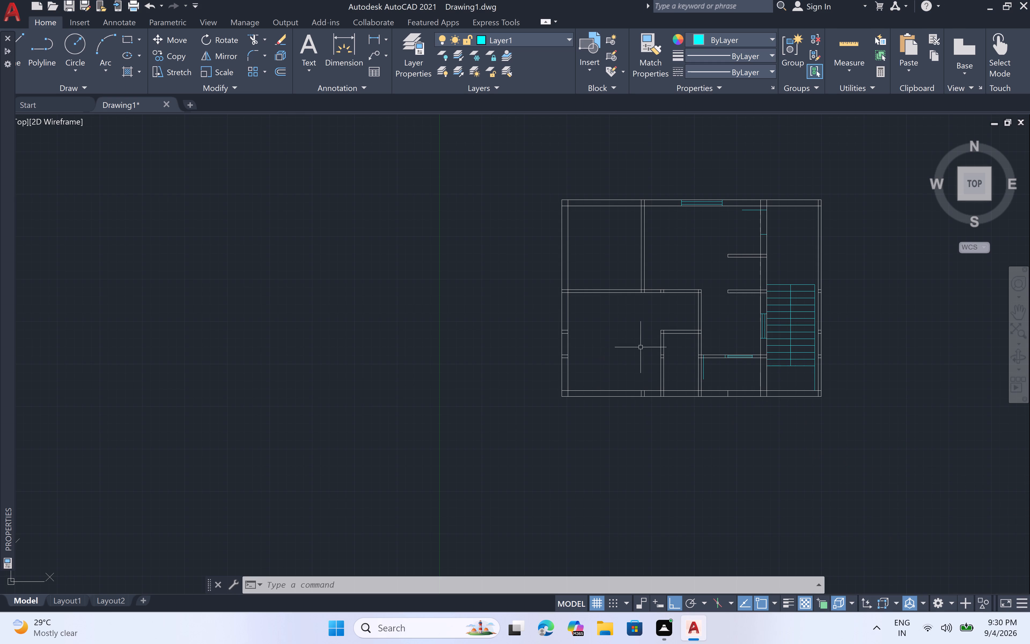
In the small lower room's upper-left corner, draw a 3" line down the partition's outer face and a 2'6" leaf line rightward, returning to the hinge point.
{"action": "scroll", "coordinate": [661, 337], "scroll_direction": "up", "scroll_amount": 3}
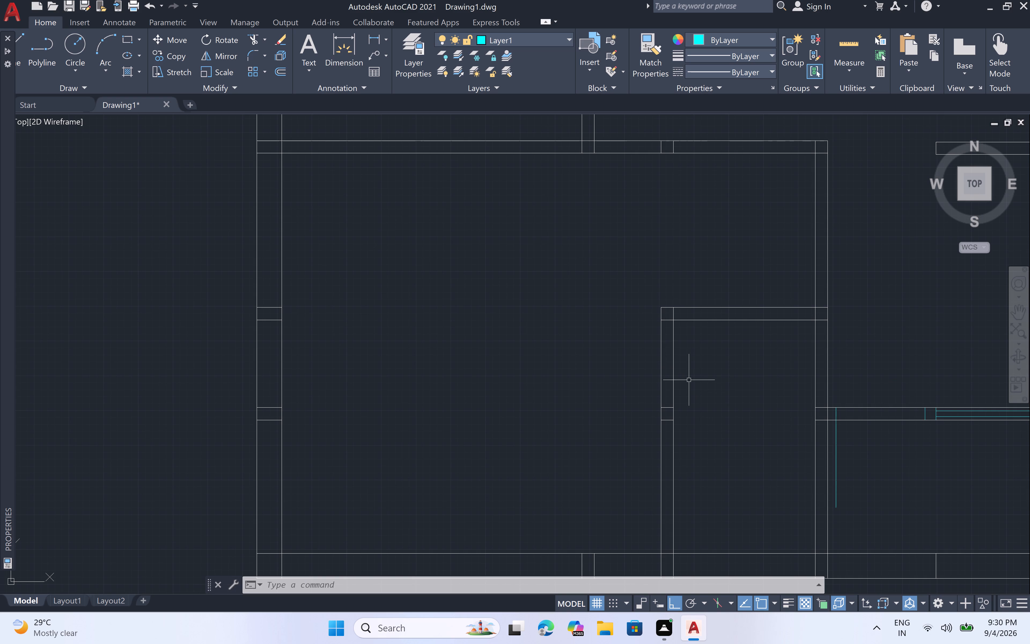
{"action": "scroll", "coordinate": [667, 320], "scroll_direction": "up", "scroll_amount": 3}
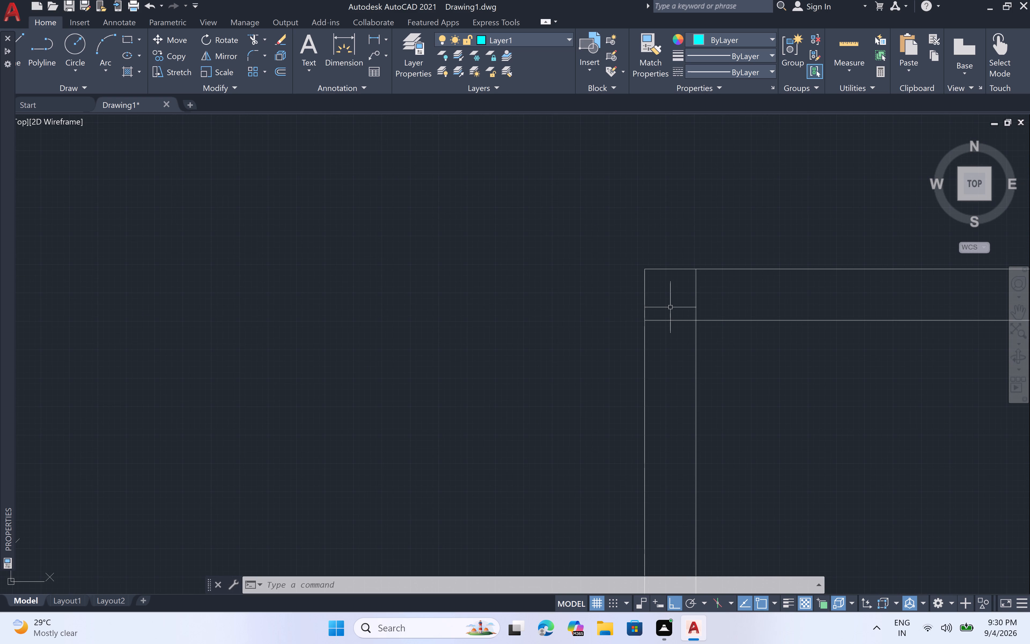
{"action": "scroll", "coordinate": [671, 307], "scroll_direction": "down", "scroll_amount": 1}
{"action": "scroll", "coordinate": [679, 337], "scroll_direction": "down", "scroll_amount": 4}
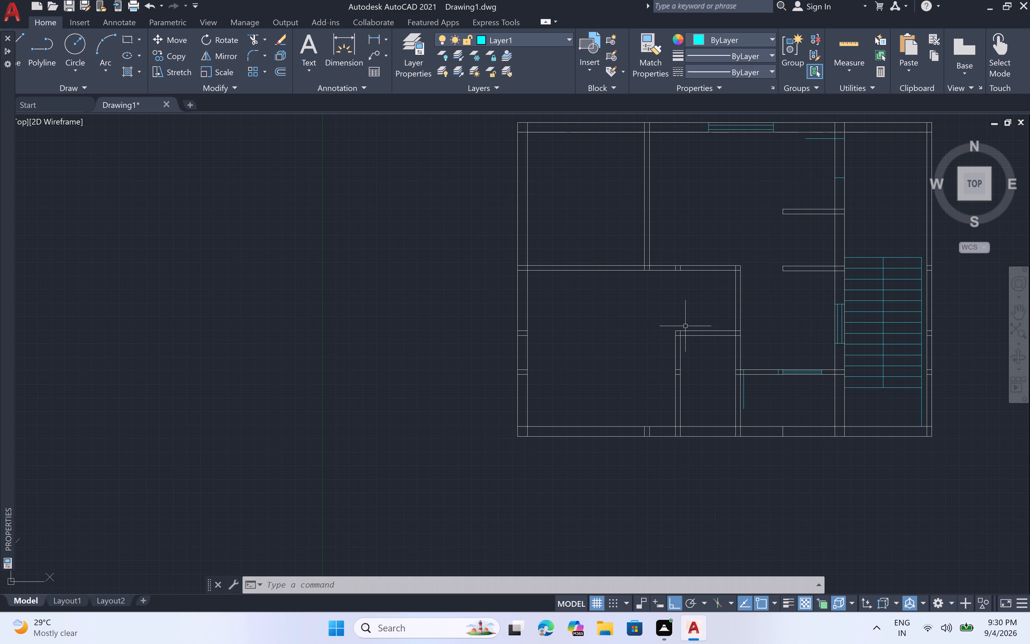
{"action": "scroll", "coordinate": [683, 331], "scroll_direction": "up", "scroll_amount": 3}
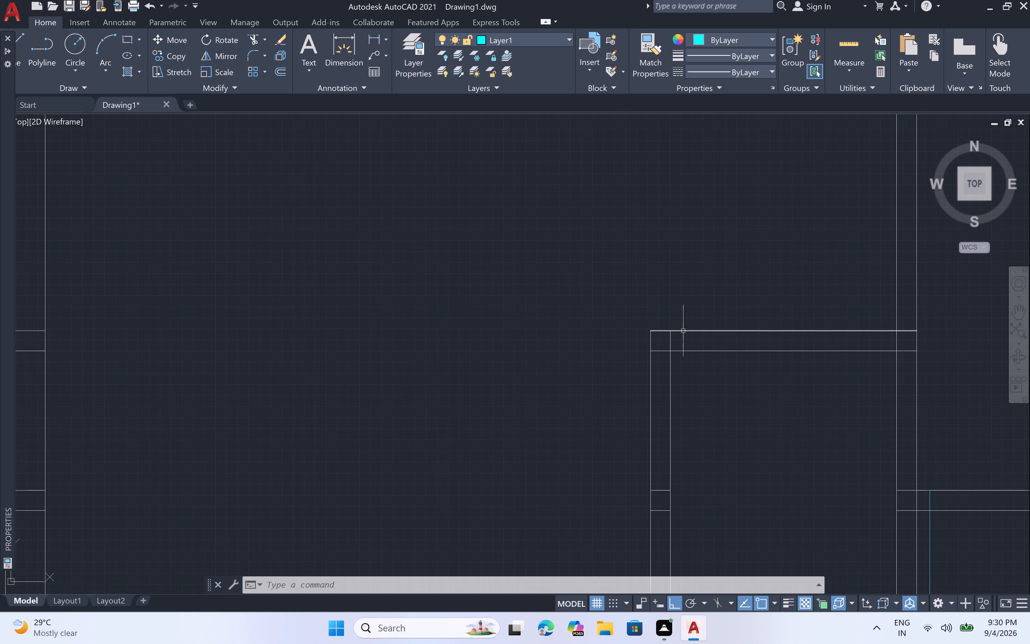
{"action": "type", "text": "l"}
{"action": "key", "text": "space"}
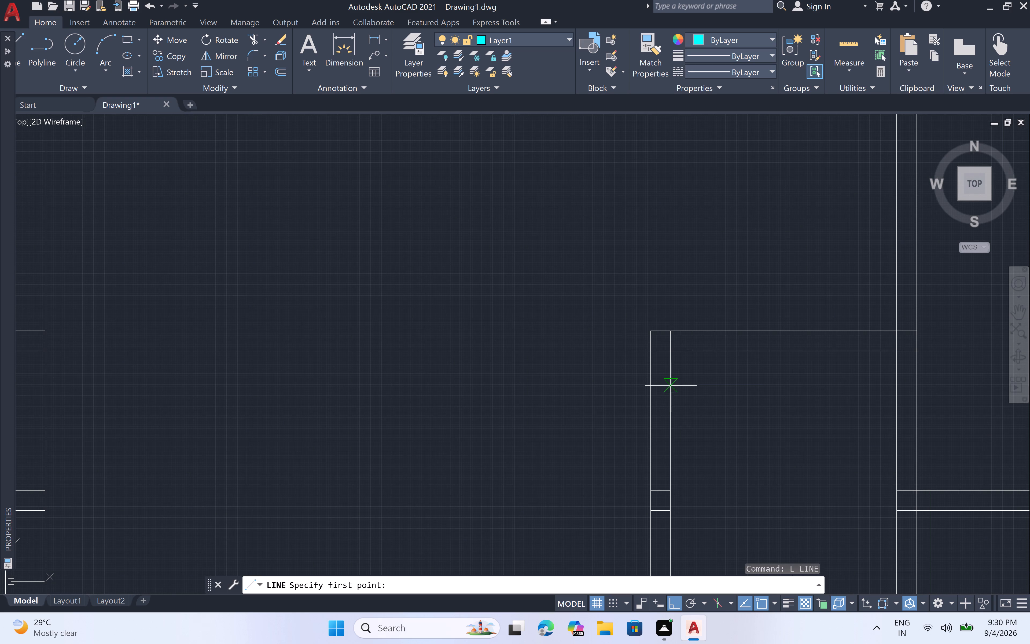
{"action": "left_click", "coordinate": [651, 354]}
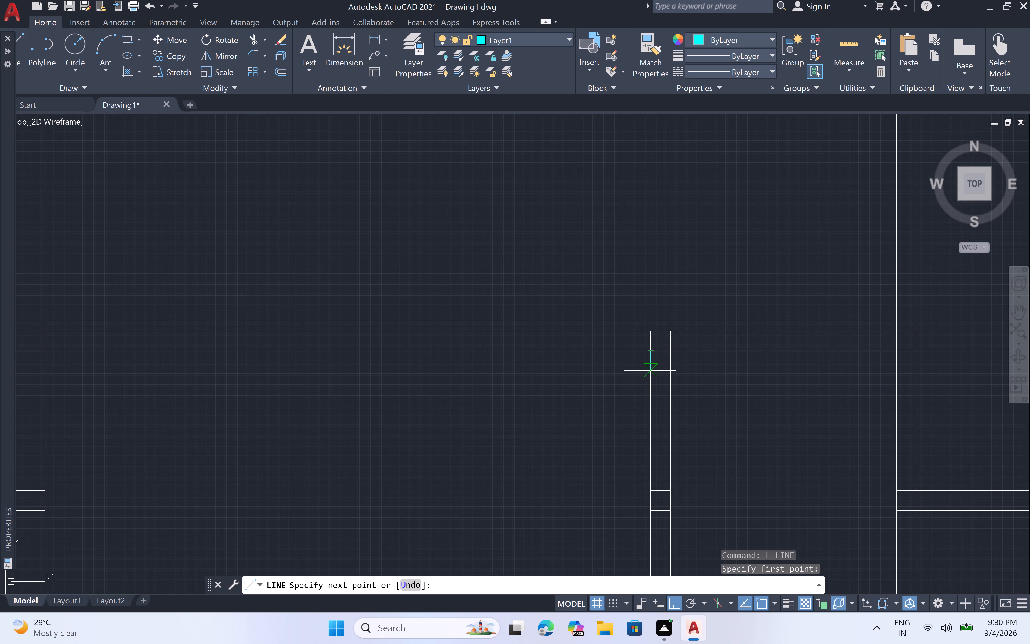
{"action": "key", "text": "3"}
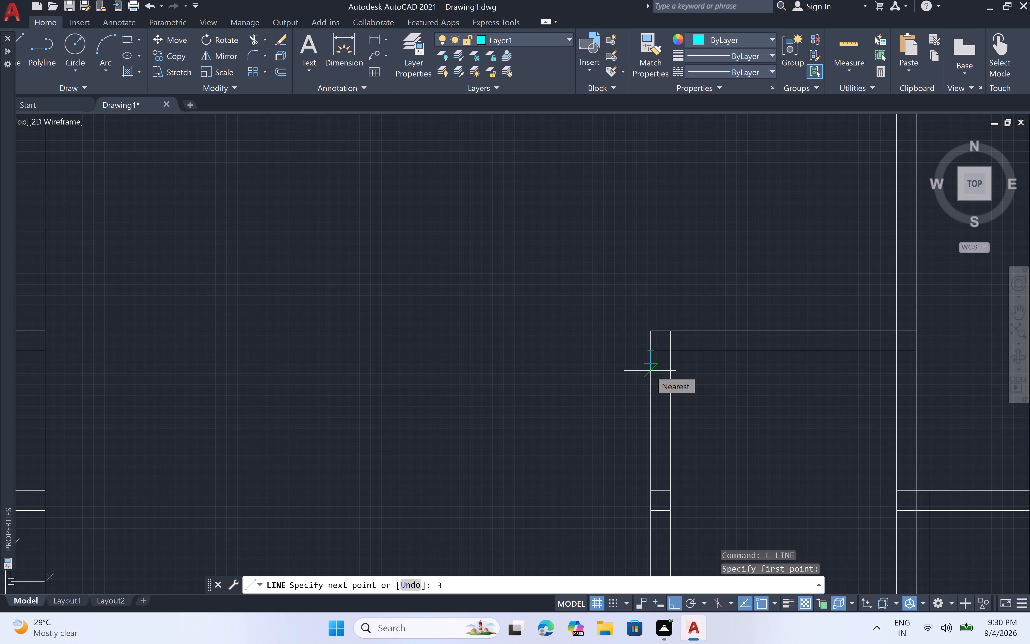
{"action": "key", "text": "shift+quotedbl"}
{"action": "key", "text": "space"}
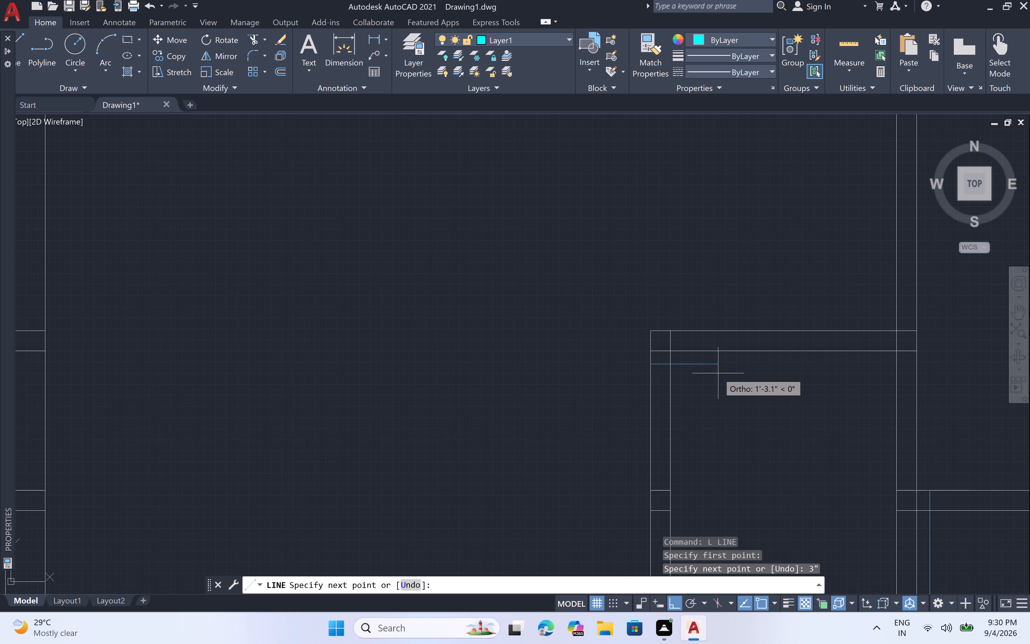
{"action": "key", "text": "2"}
{"action": "type", "text": "'6"}
{"action": "type", "text": "\""}
{"action": "key", "text": "space"}
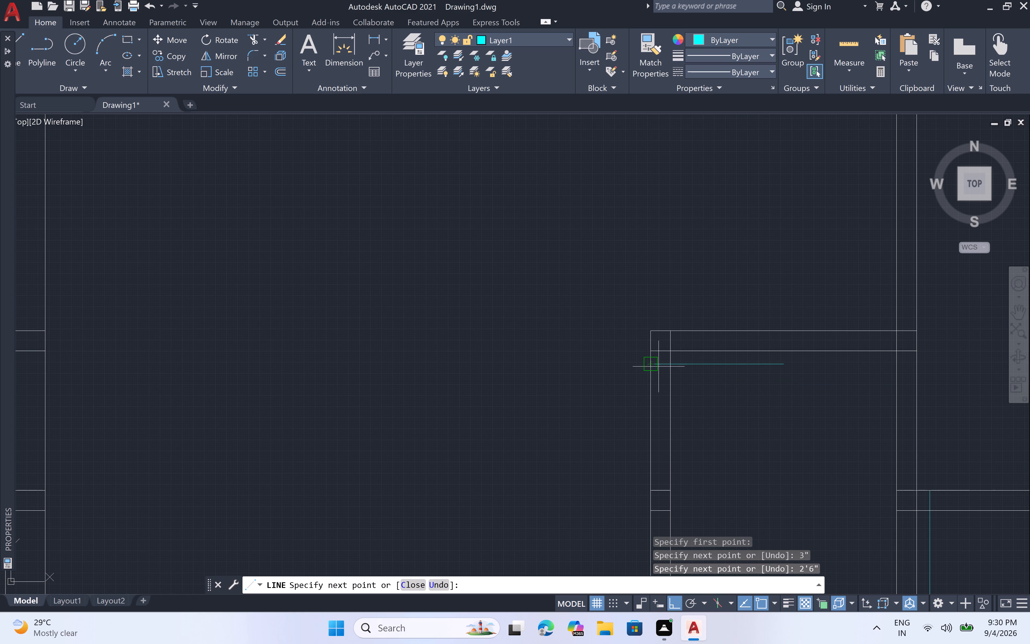
{"action": "left_click", "coordinate": [653, 362]}
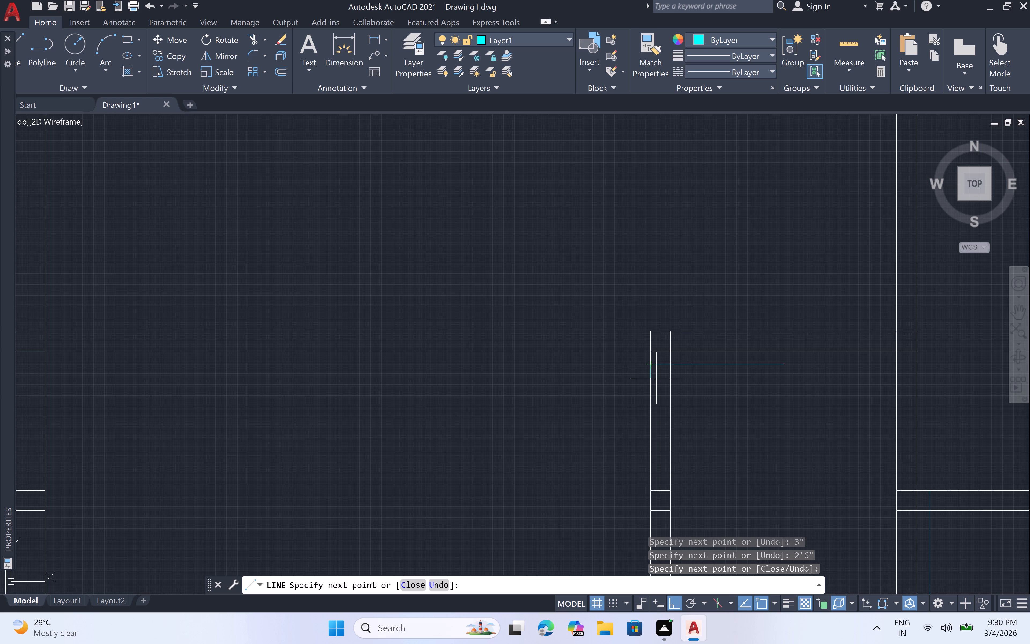
From the hinge point, draw the 2'6" door opening down the partition face and close it across the partition thickness.
{"action": "key", "text": "2"}
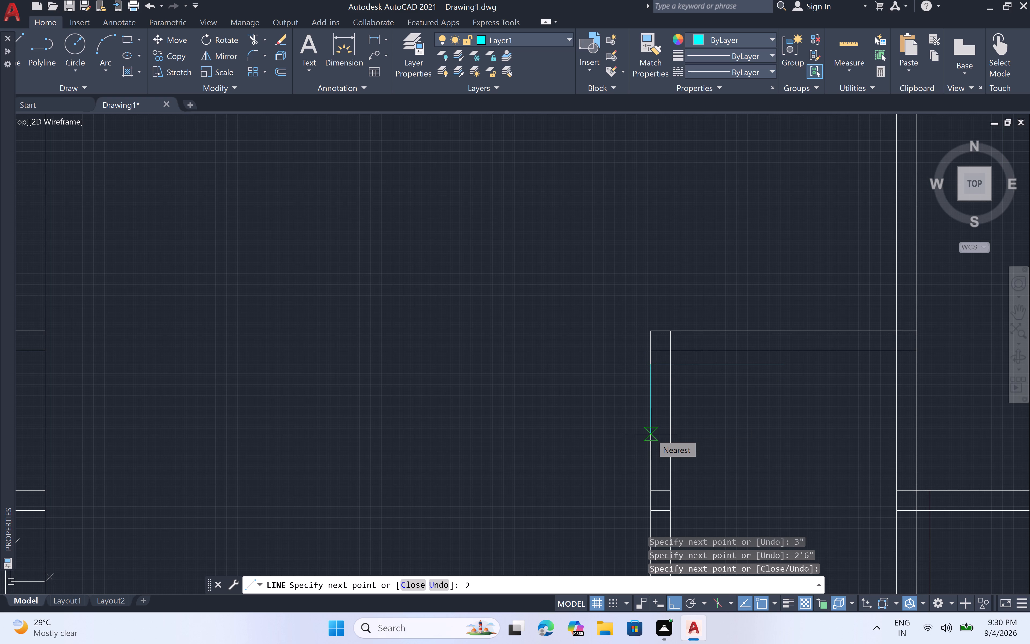
{"action": "type", "text": "'6"}
{"action": "type", "text": "\""}
{"action": "key", "text": "space"}
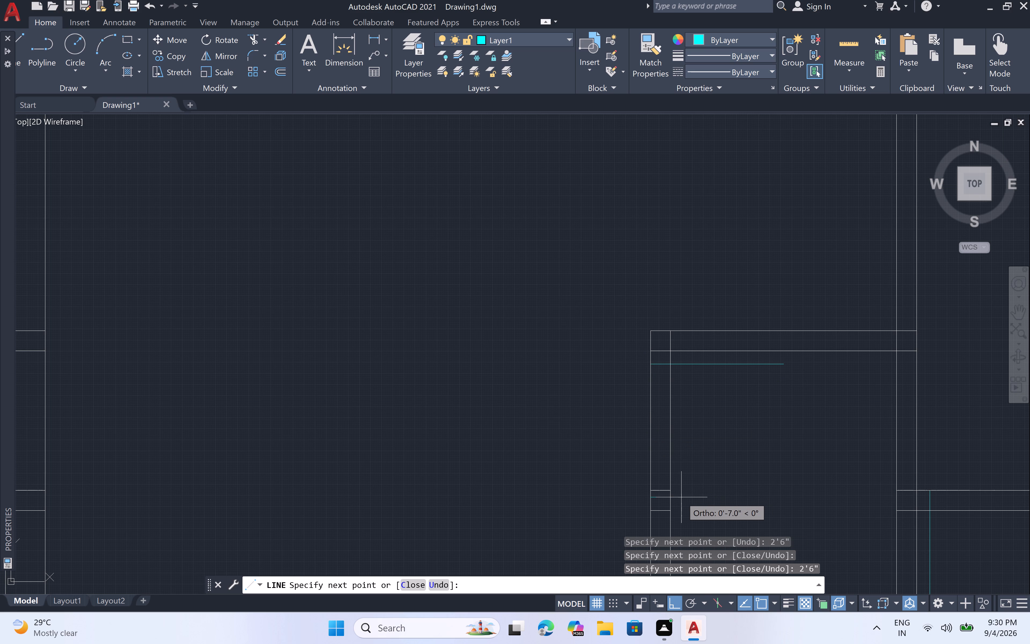
{"action": "scroll", "coordinate": [662, 500], "scroll_direction": "up", "scroll_amount": 4}
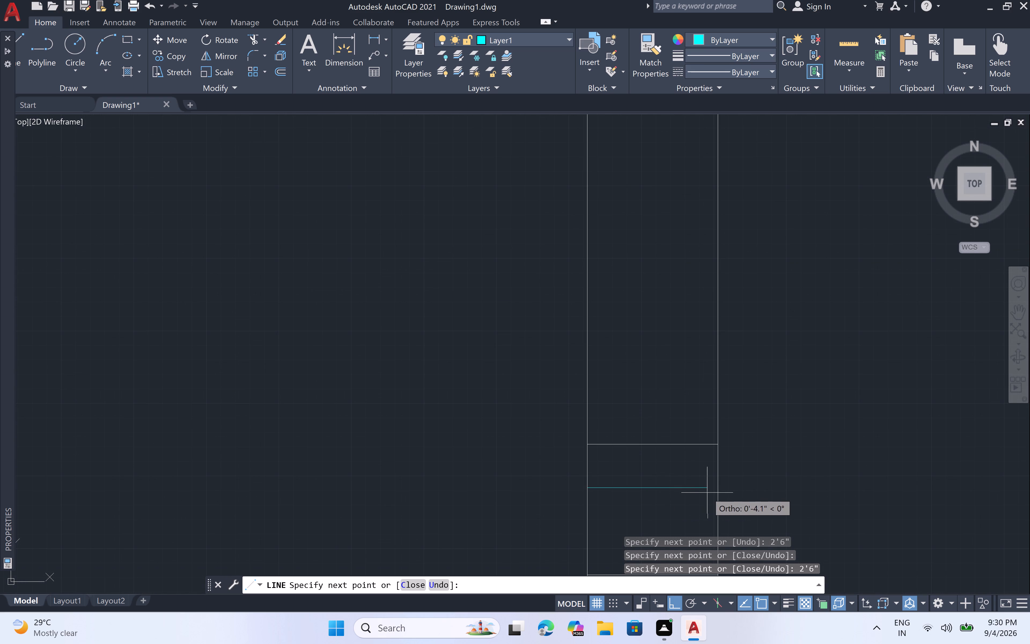
{"action": "left_click", "coordinate": [722, 493]}
{"action": "key", "text": "Escape"}
Trim away the two short cross lines inside the partition just above and below the new door's end line.
{"action": "scroll", "coordinate": [748, 470], "scroll_direction": "down", "scroll_amount": 3}
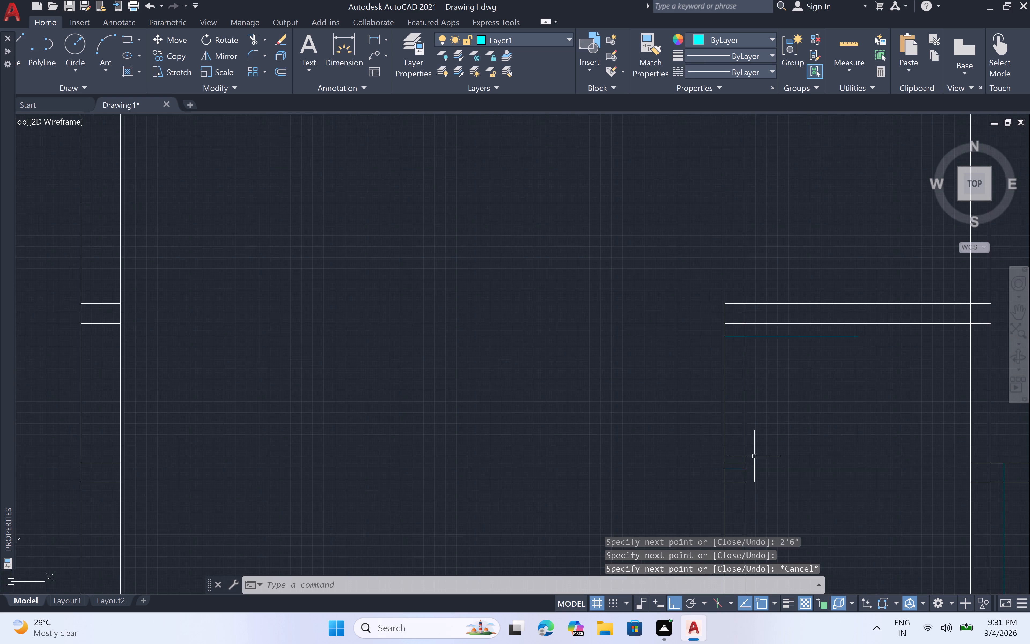
{"action": "scroll", "coordinate": [754, 456], "scroll_direction": "down", "scroll_amount": 2}
{"action": "middle_click_drag", "start_coordinate": [766, 488], "coordinate": [733, 385]}
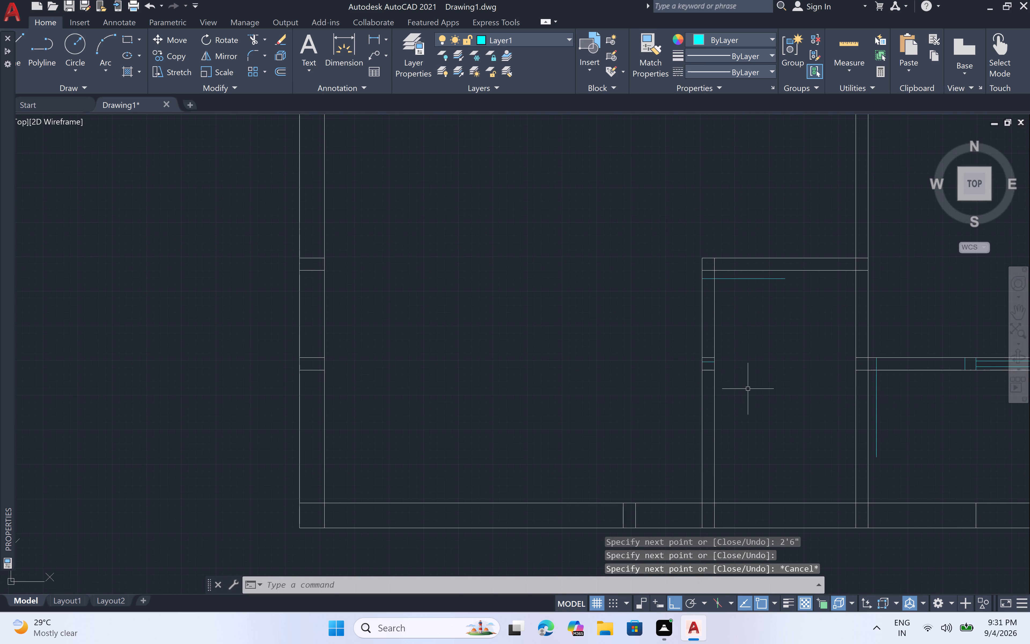
{"action": "type", "text": "tr"}
{"action": "key", "text": "space"}
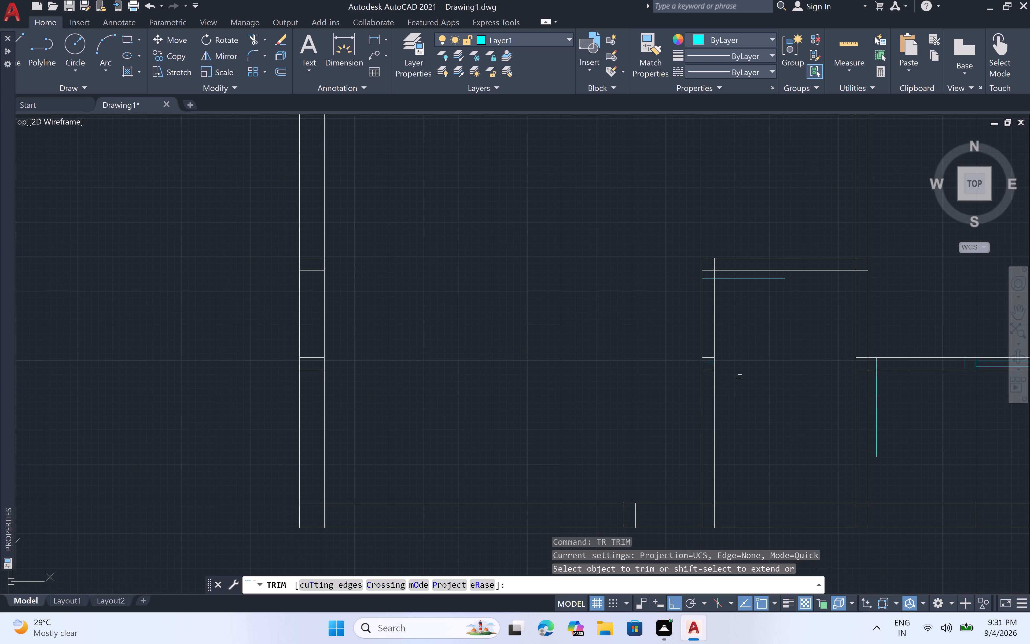
{"action": "scroll", "coordinate": [718, 357], "scroll_direction": "up", "scroll_amount": 4}
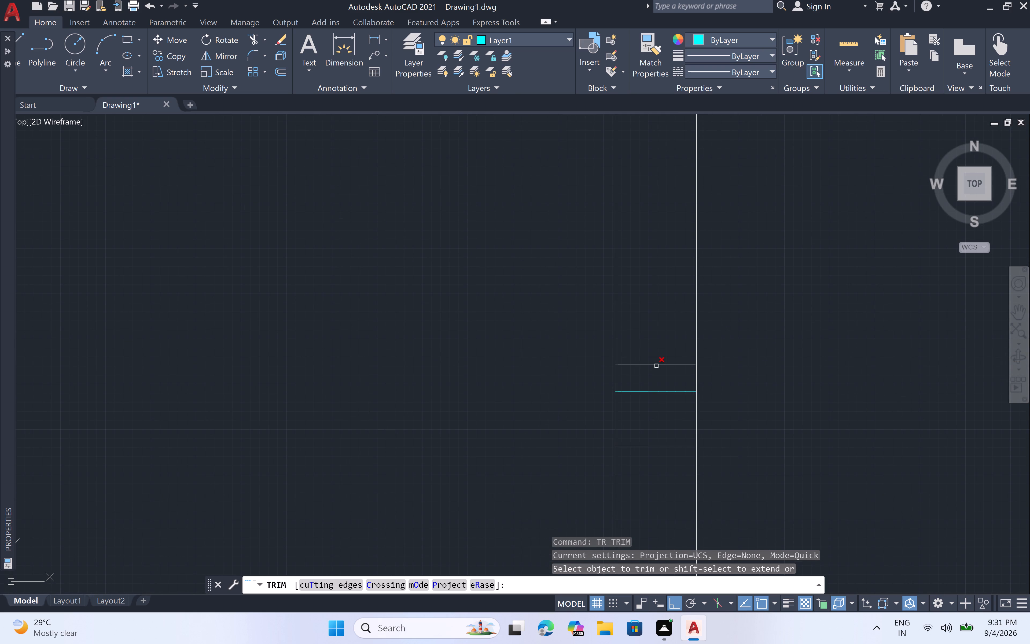
{"action": "double_click", "coordinate": [656, 366]}
{"action": "double_click", "coordinate": [661, 447]}
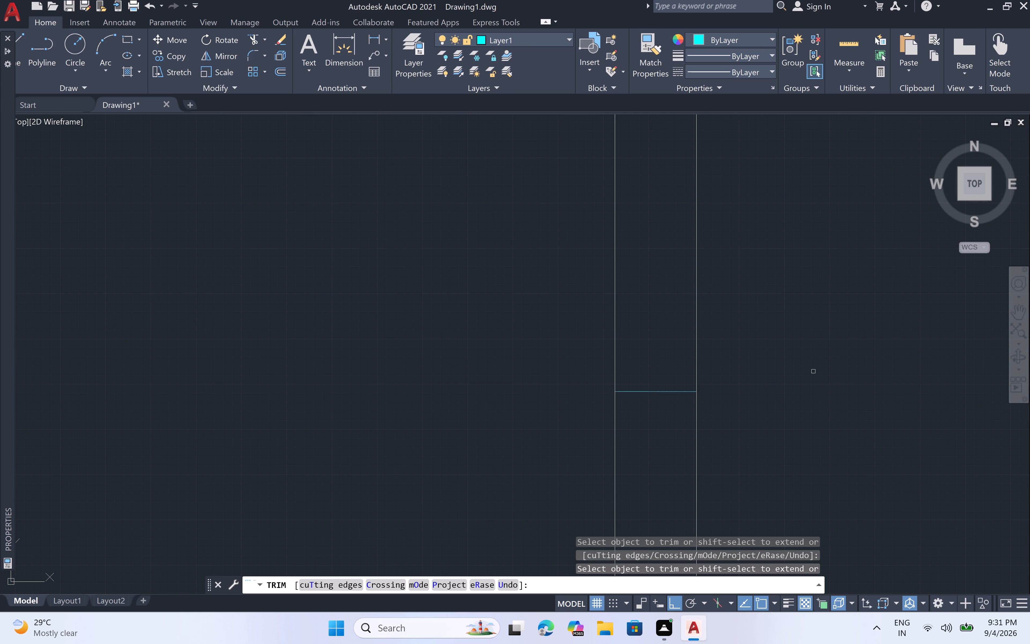
{"action": "scroll", "coordinate": [817, 366], "scroll_direction": "down", "scroll_amount": 4}
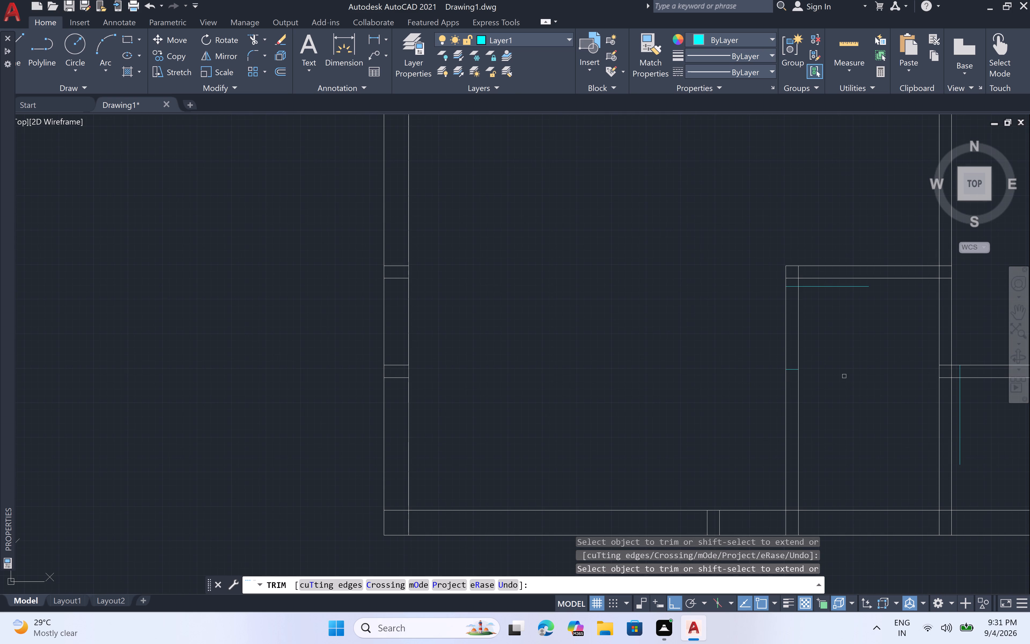
{"action": "scroll", "coordinate": [844, 376], "scroll_direction": "down", "scroll_amount": 2}
{"action": "middle_click_drag", "start_coordinate": [844, 376], "coordinate": [757, 392]}
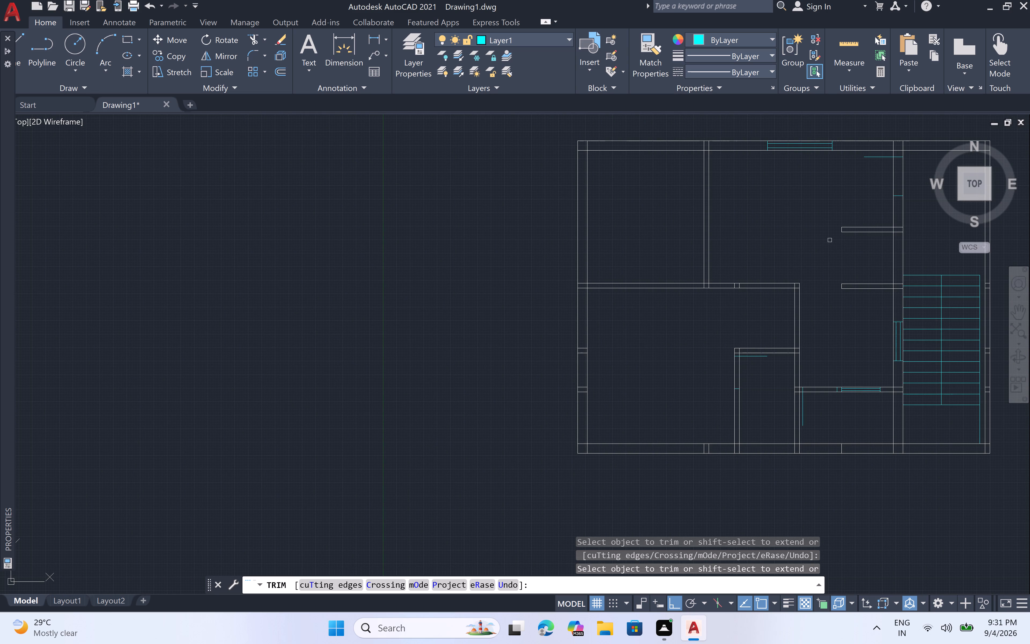
{"action": "scroll", "coordinate": [799, 264], "scroll_direction": "up", "scroll_amount": 2}
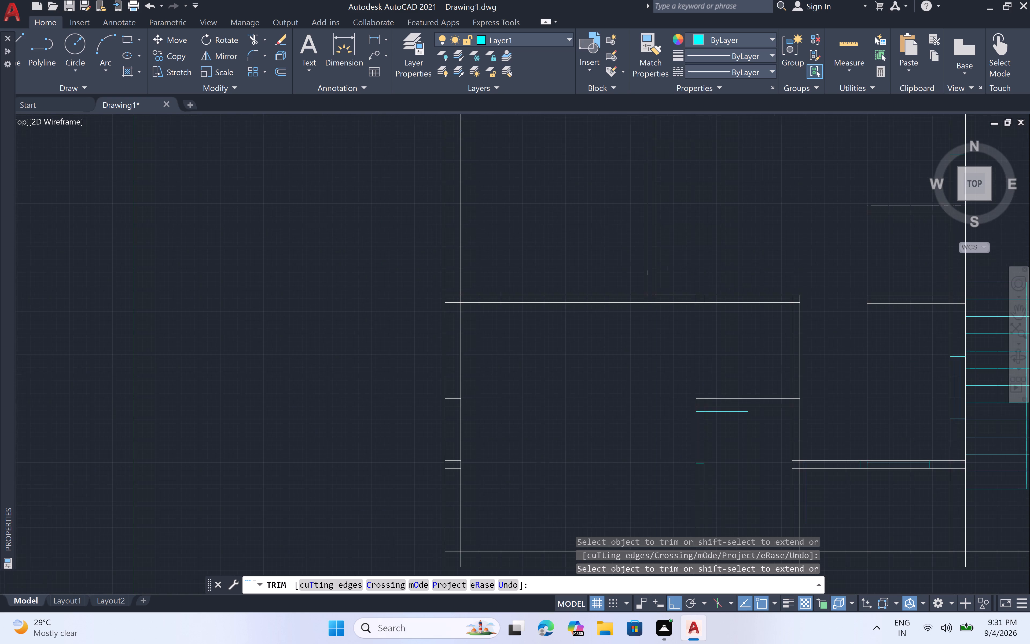
{"action": "scroll", "coordinate": [799, 263], "scroll_direction": "up", "scroll_amount": 2}
{"action": "middle_click_drag", "start_coordinate": [785, 383], "coordinate": [787, 347]}
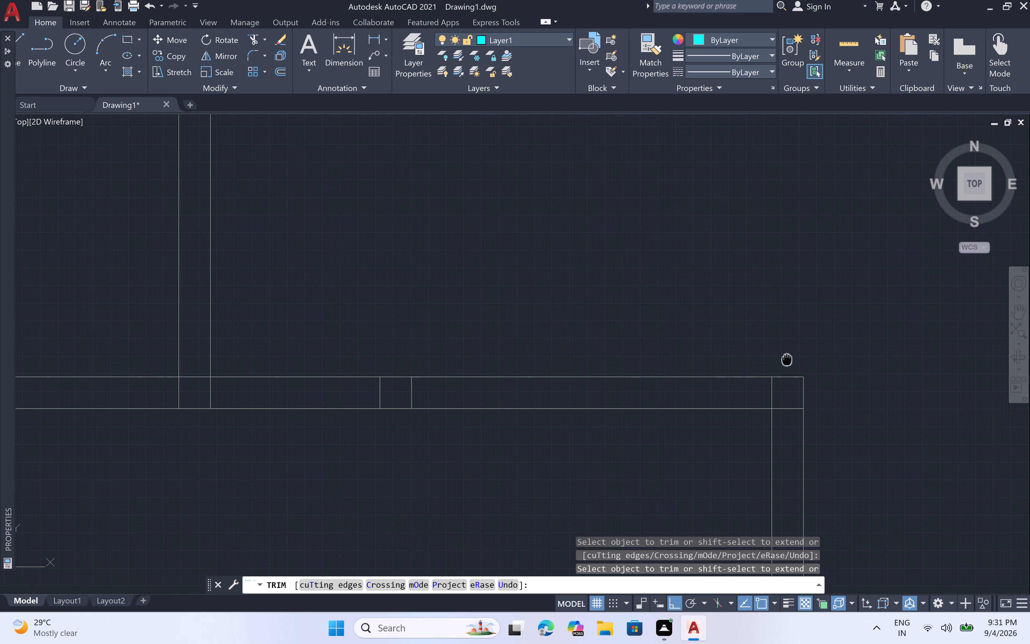
{"action": "middle_click_drag", "start_coordinate": [787, 347], "coordinate": [787, 299]}
{"action": "key", "text": "Escape"}
At the middle partition's right-hand corner, draw a 6" line leftward along its upper face and a 3' leaf line downward, returning to the hinge point.
{"action": "key", "text": "l"}
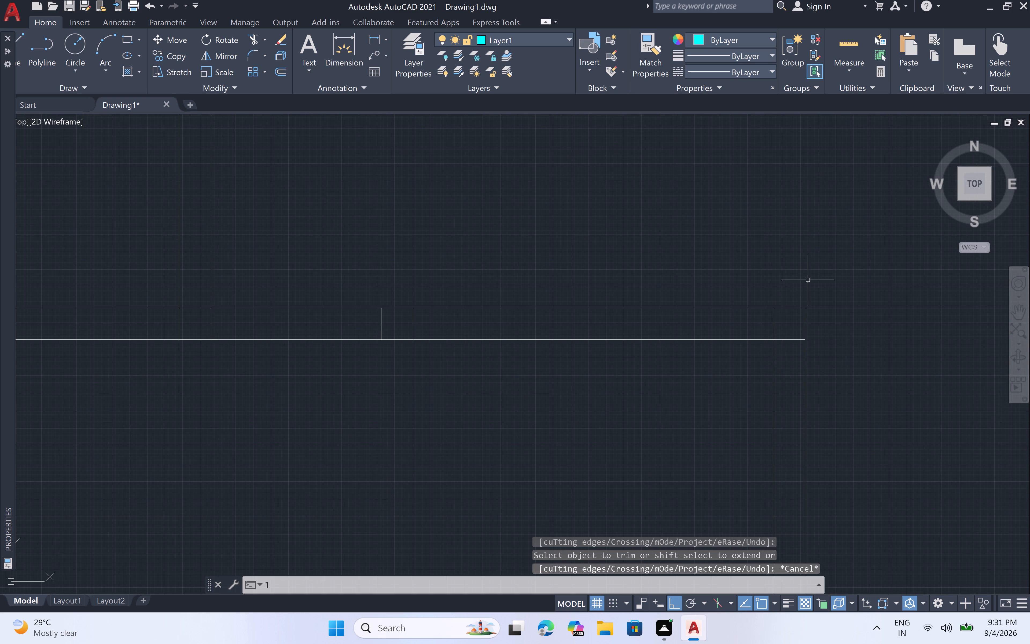
{"action": "key", "text": "space"}
{"action": "left_click", "coordinate": [778, 308]}
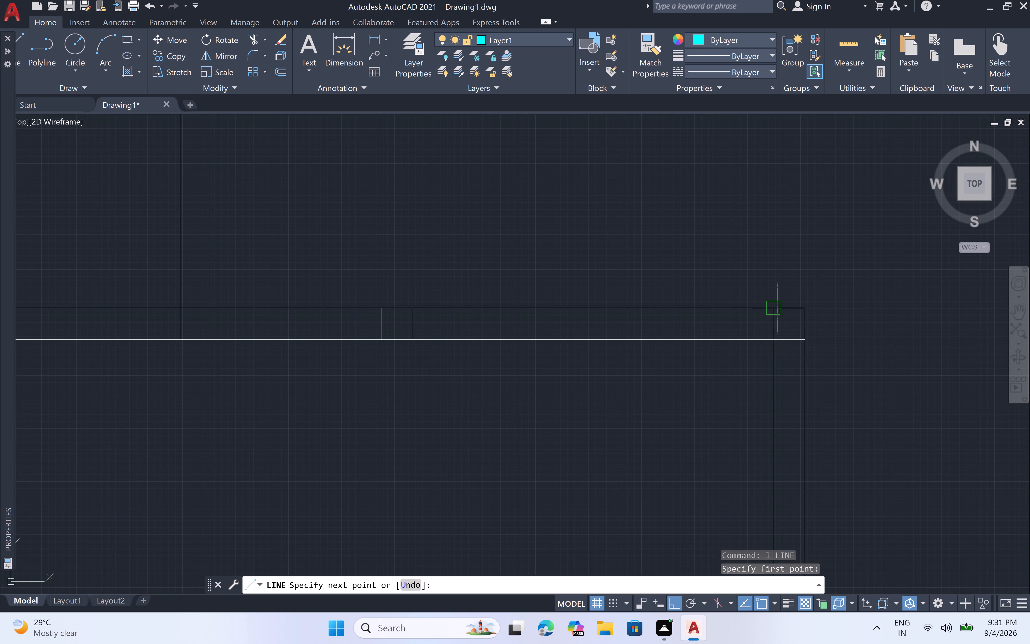
{"action": "key", "text": "6"}
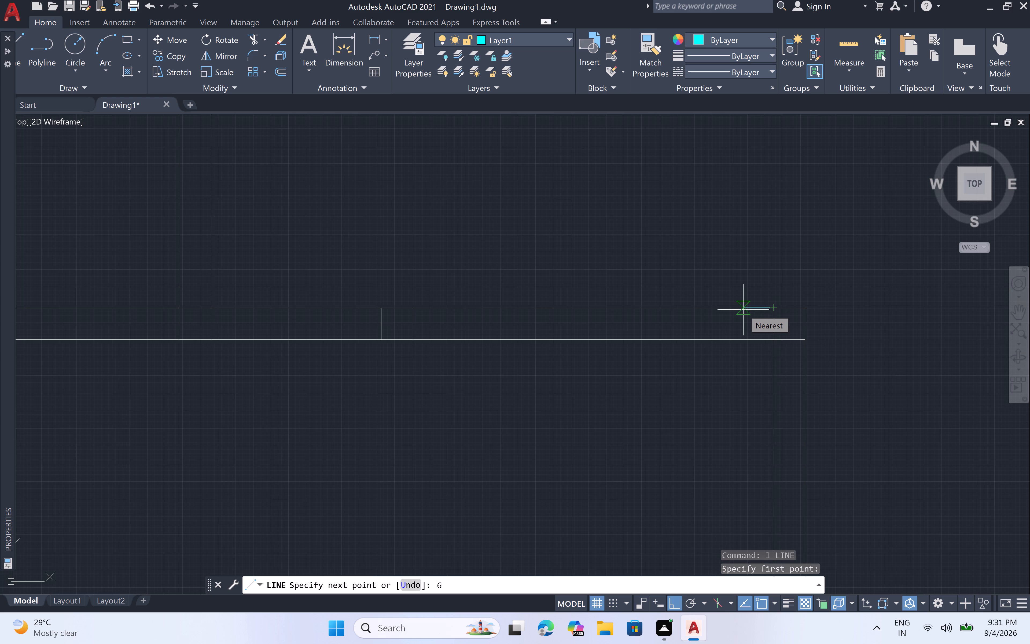
{"action": "type", "text": "\""}
{"action": "key", "text": "space"}
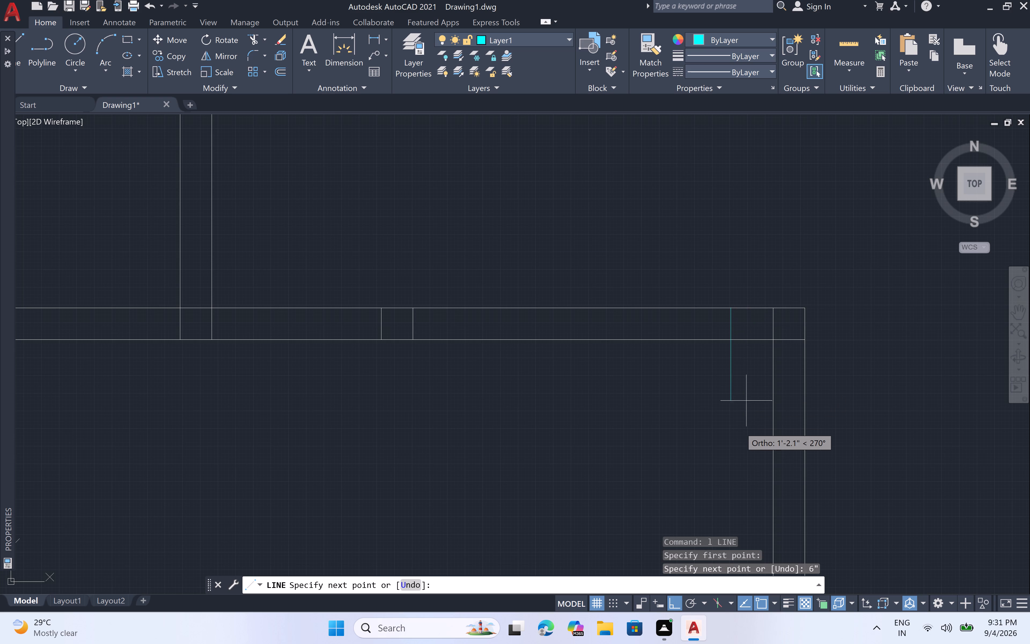
{"action": "key", "text": "3"}
{"action": "type", "text": "'"}
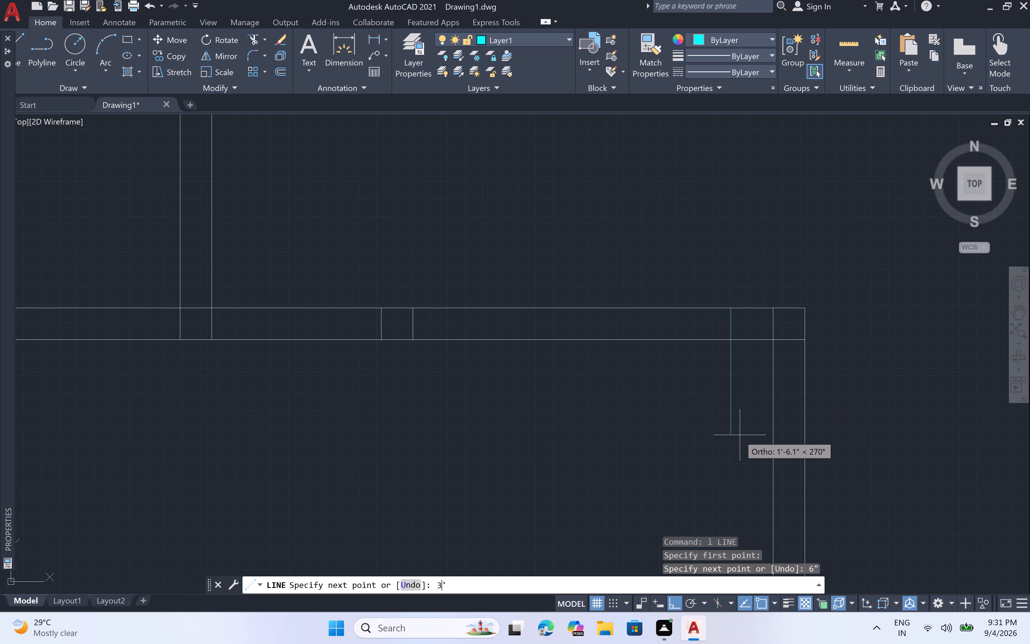
{"action": "key", "text": "space"}
{"action": "left_click", "coordinate": [735, 306]}
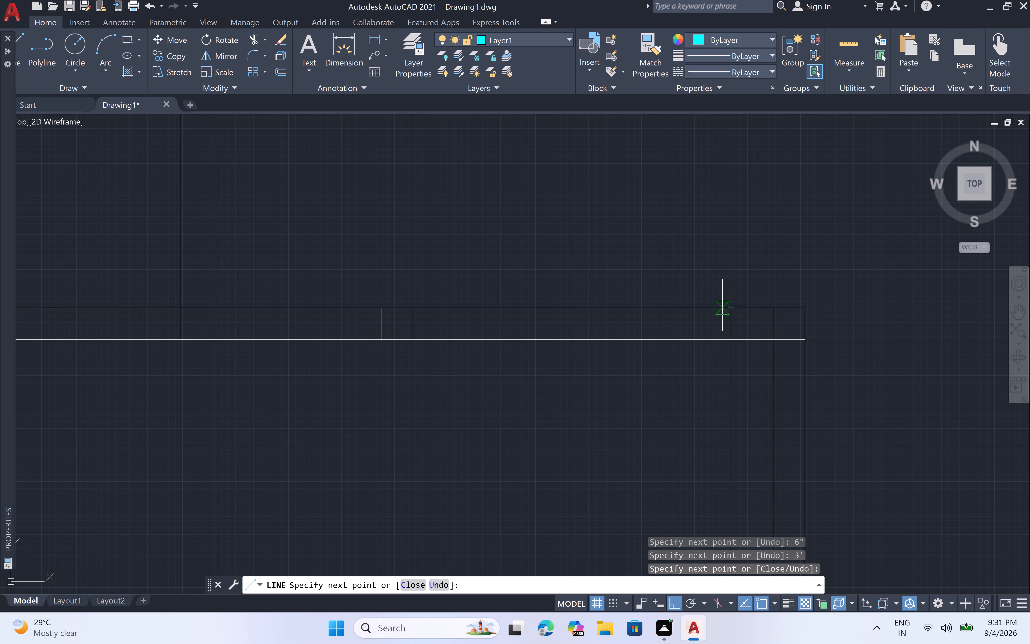
From the hinge point, draw the 3' door opening leftward along the partition's upper face and close it across the partition thickness.
{"action": "key", "text": "3"}
{"action": "key", "text": "apostrophe"}
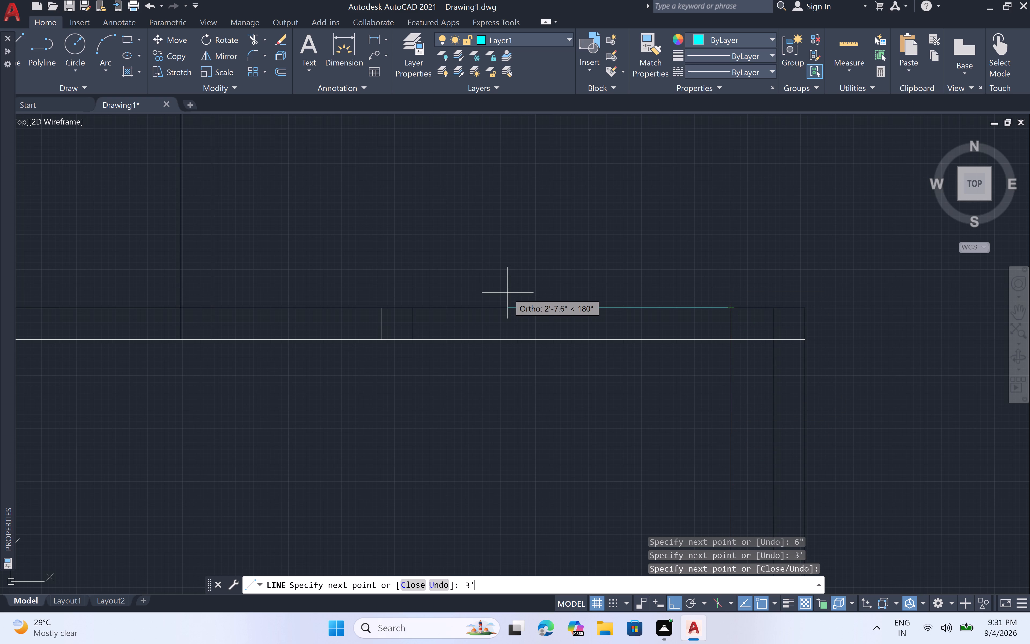
{"action": "key", "text": "space"}
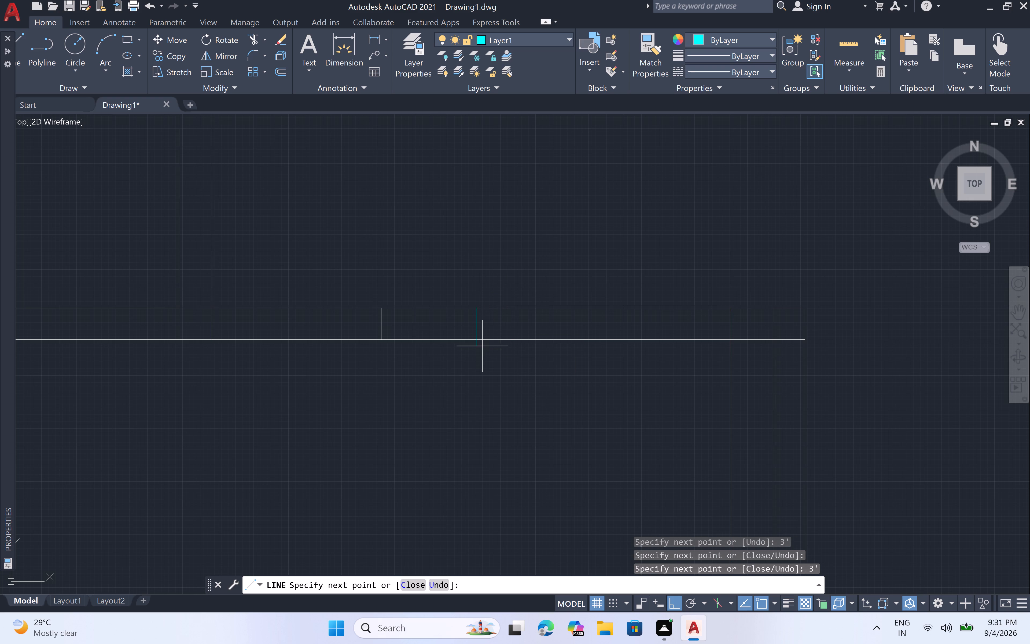
{"action": "left_click", "coordinate": [482, 339]}
{"action": "key", "text": "Escape"}
In the upper-left room's lower-right corner, draw a 3" line up the partition's right face and a 3' leaf line leftward, returning to the hinge point.
{"action": "scroll", "coordinate": [534, 345], "scroll_direction": "down", "scroll_amount": 5}
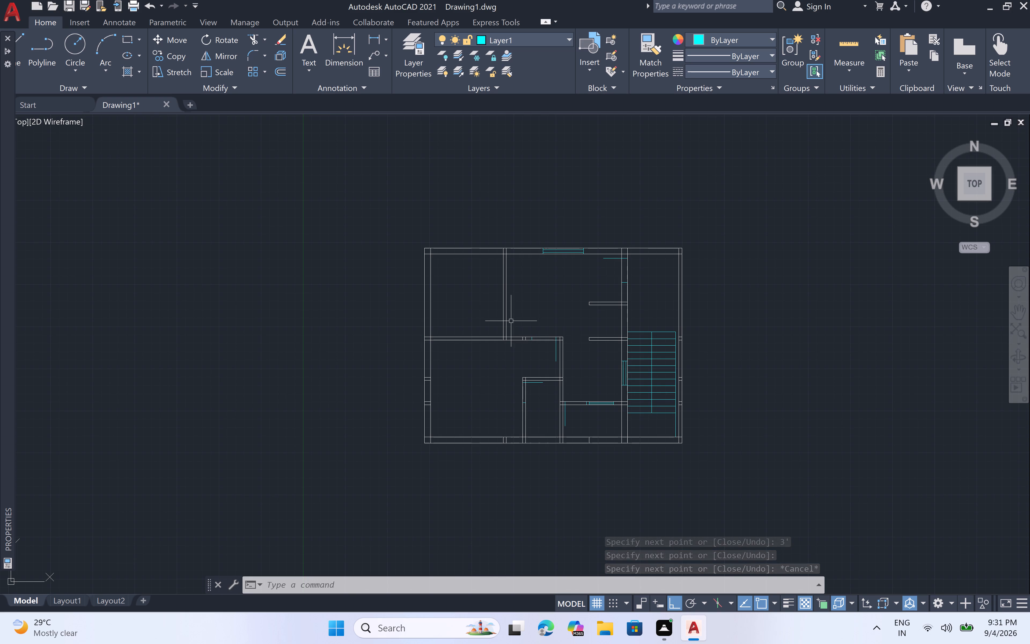
{"action": "scroll", "coordinate": [505, 337], "scroll_direction": "up", "scroll_amount": 5}
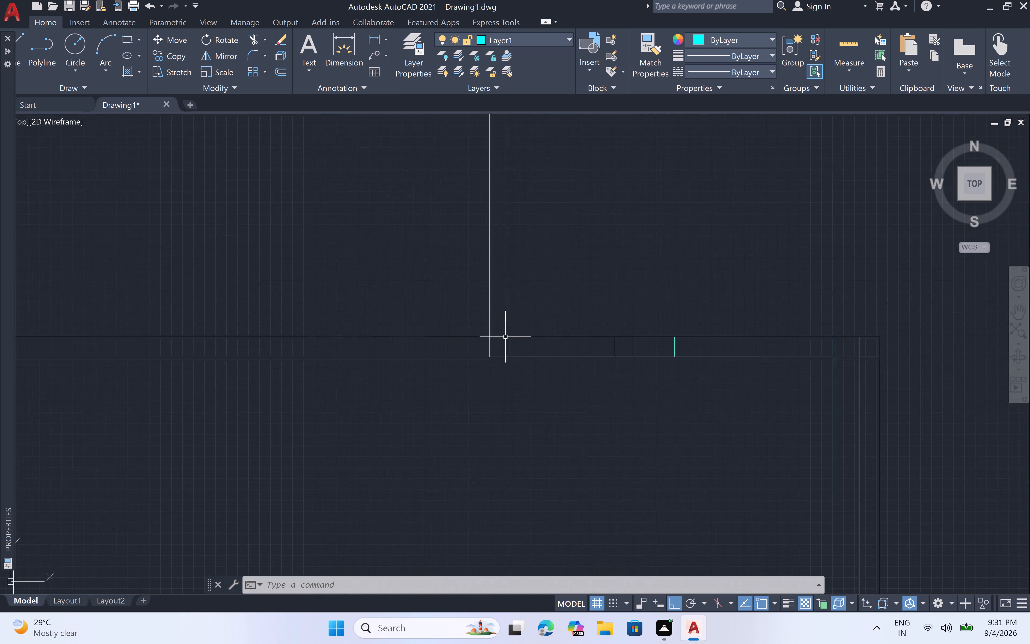
{"action": "key", "text": "l"}
{"action": "key", "text": "space"}
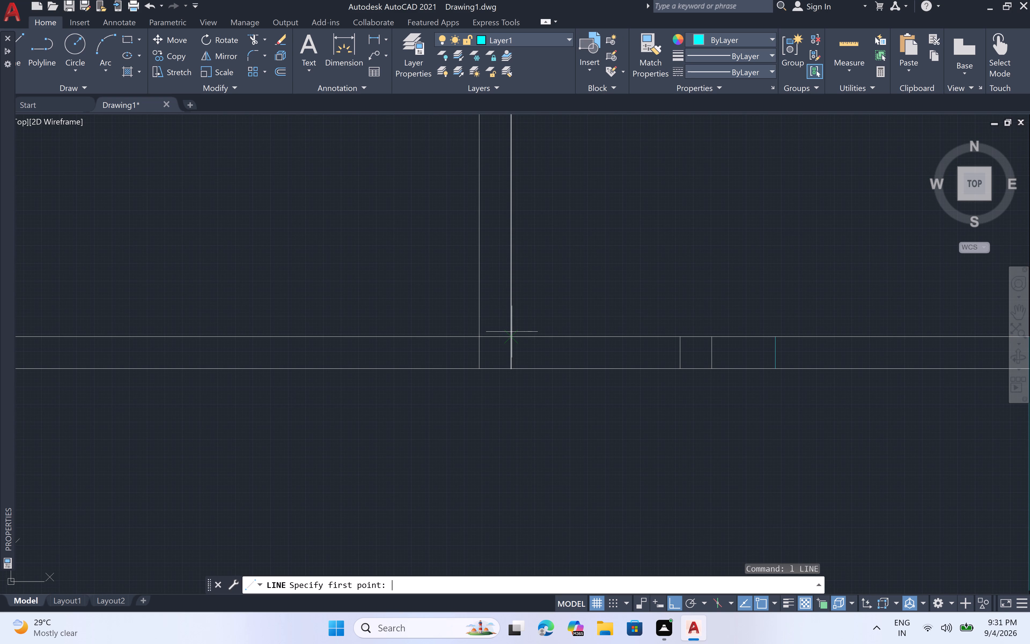
{"action": "left_click", "coordinate": [513, 337]}
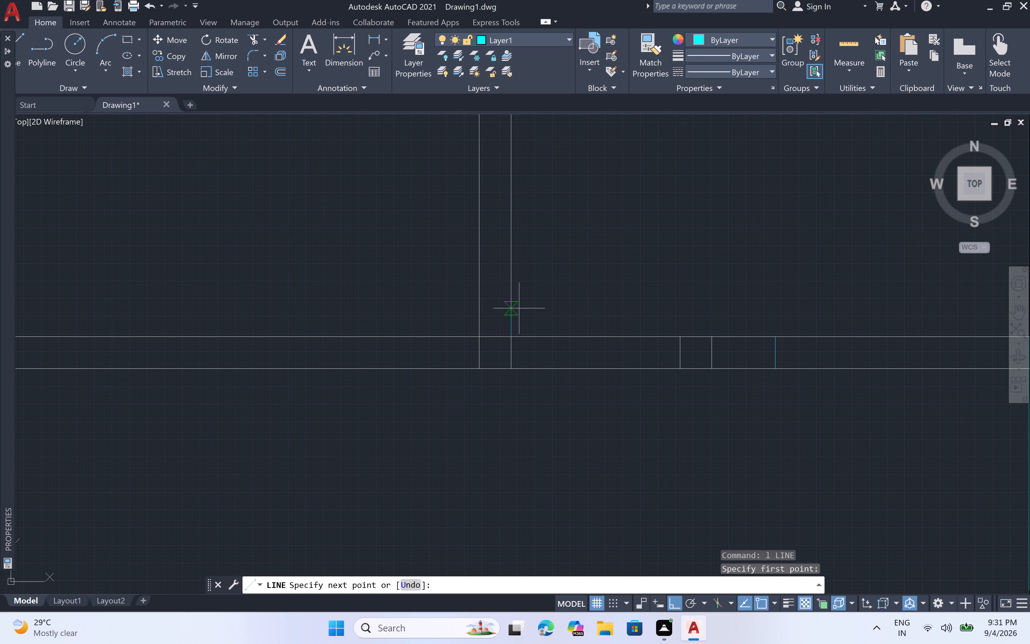
{"action": "type", "text": "3\""}
{"action": "key", "text": "space"}
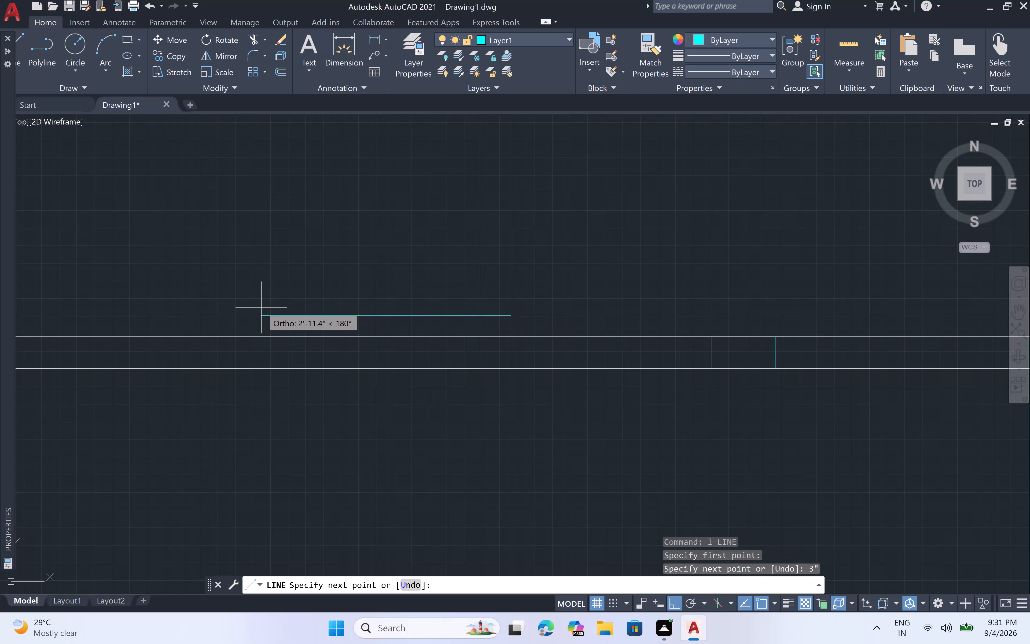
{"action": "key", "text": "3"}
{"action": "key", "text": "apostrophe"}
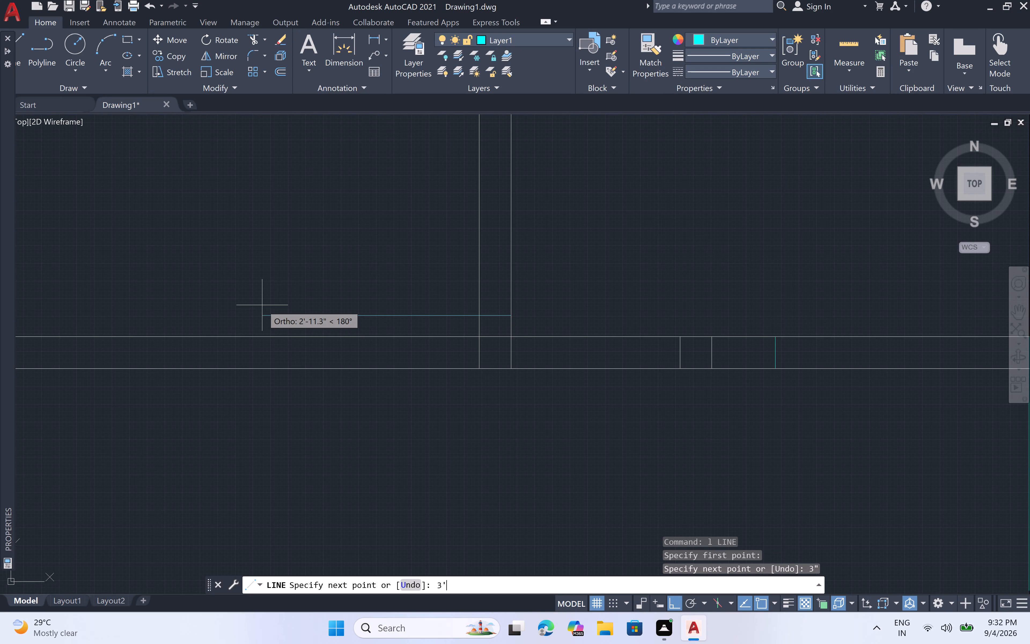
{"action": "key", "text": "space"}
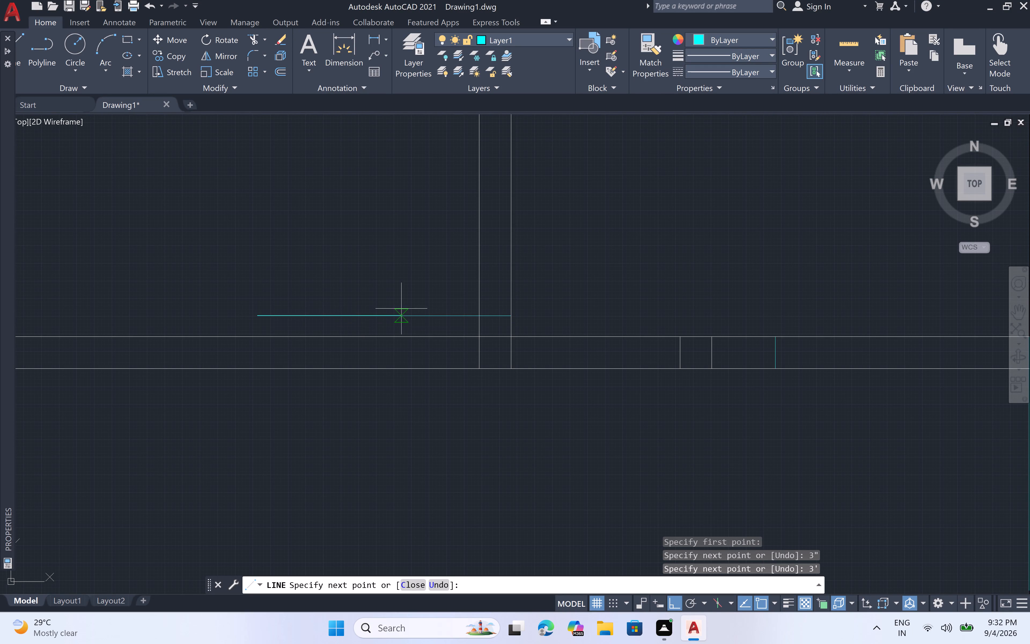
{"action": "left_click", "coordinate": [511, 314]}
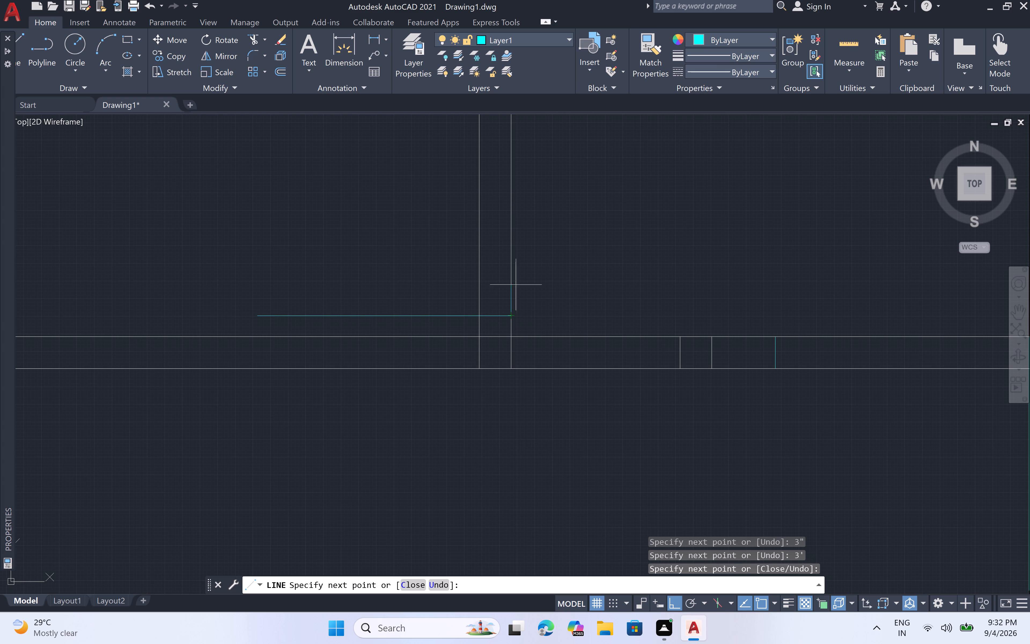
From the hinge point, draw the 3' door opening up the partition's right face and close it across the partition thickness.
{"action": "scroll", "coordinate": [517, 242], "scroll_direction": "down", "scroll_amount": 3}
{"action": "middle_click_drag", "start_coordinate": [0, 24], "coordinate": [0, 59]}
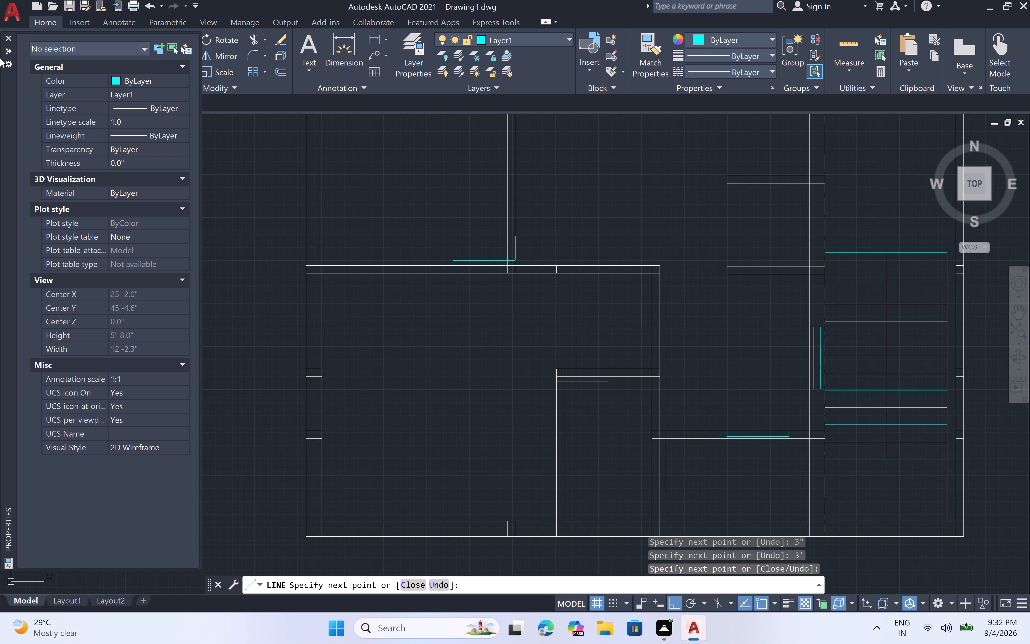
{"action": "scroll", "coordinate": [3, 38], "scroll_direction": "up", "scroll_amount": 4}
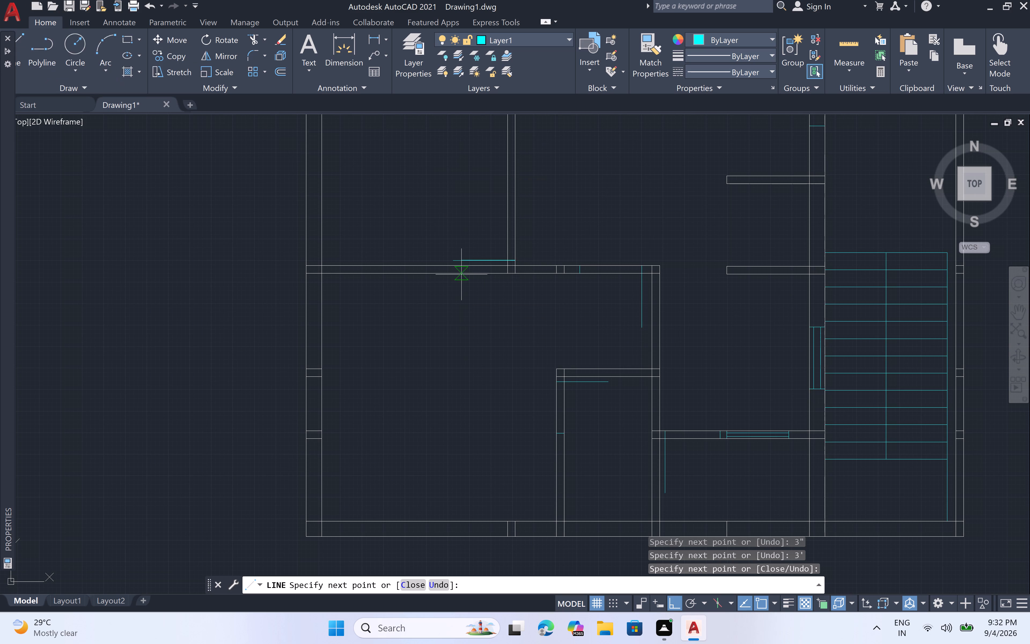
{"action": "scroll", "coordinate": [499, 235], "scroll_direction": "up", "scroll_amount": 4}
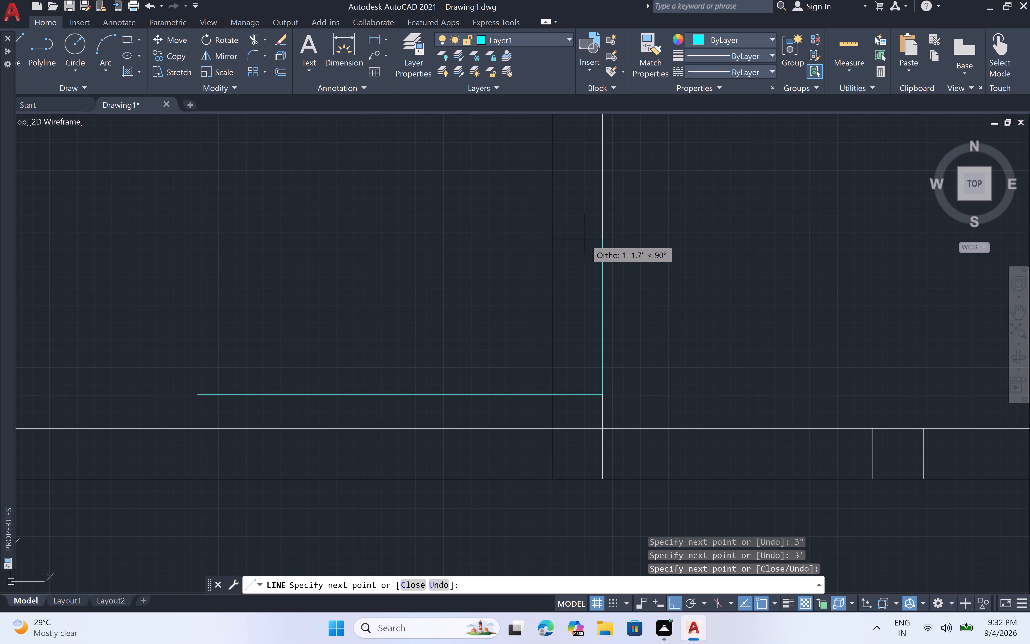
{"action": "key", "text": "3"}
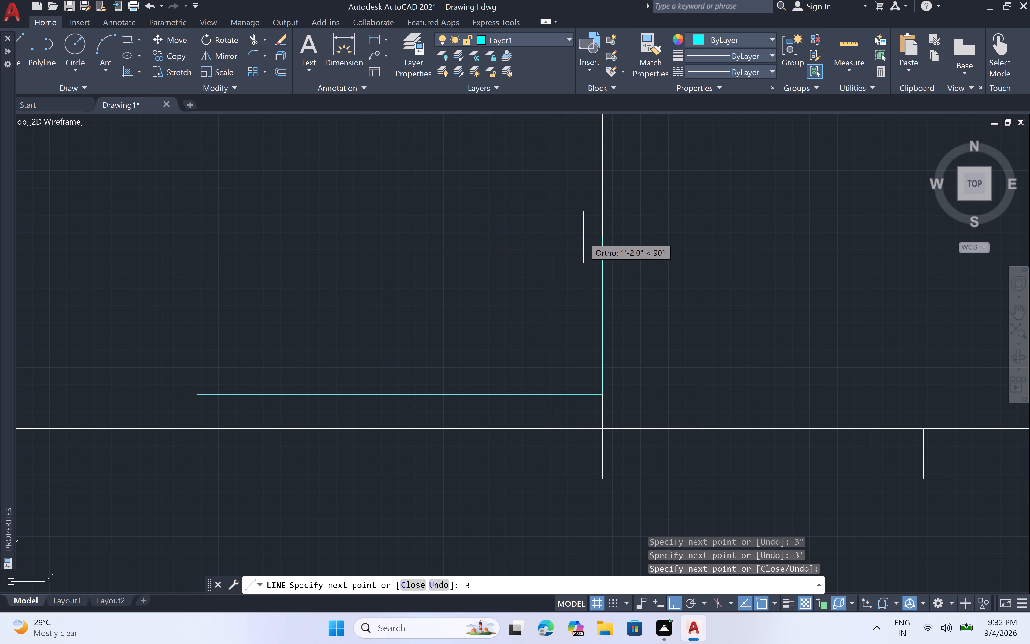
{"action": "key", "text": "apostrophe"}
{"action": "key", "text": "space"}
{"action": "scroll", "coordinate": [584, 194], "scroll_direction": "down", "scroll_amount": 2}
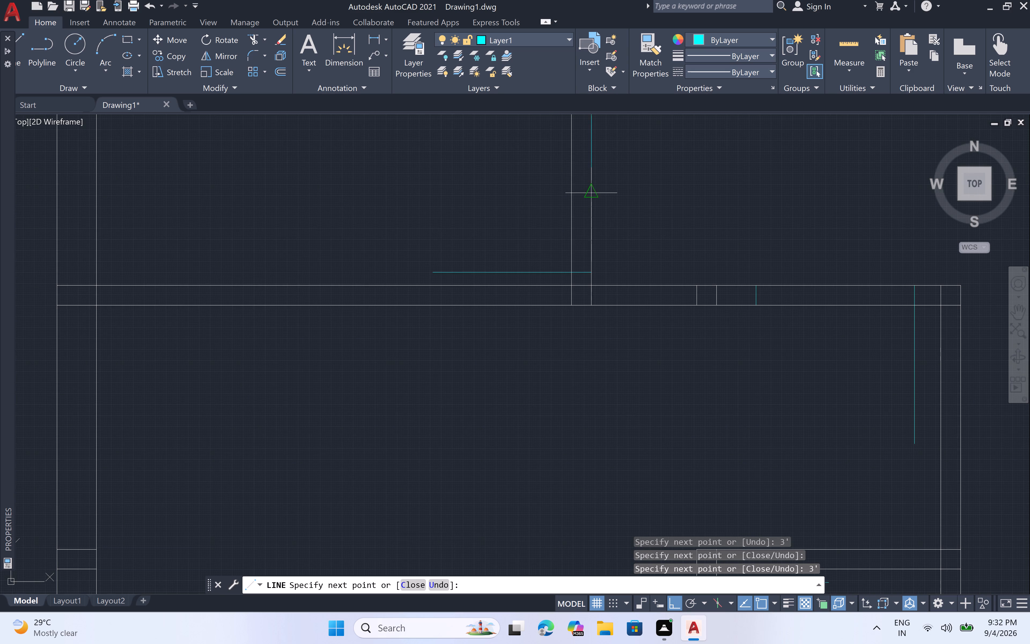
{"action": "middle_click_drag", "start_coordinate": [584, 189], "coordinate": [586, 279]}
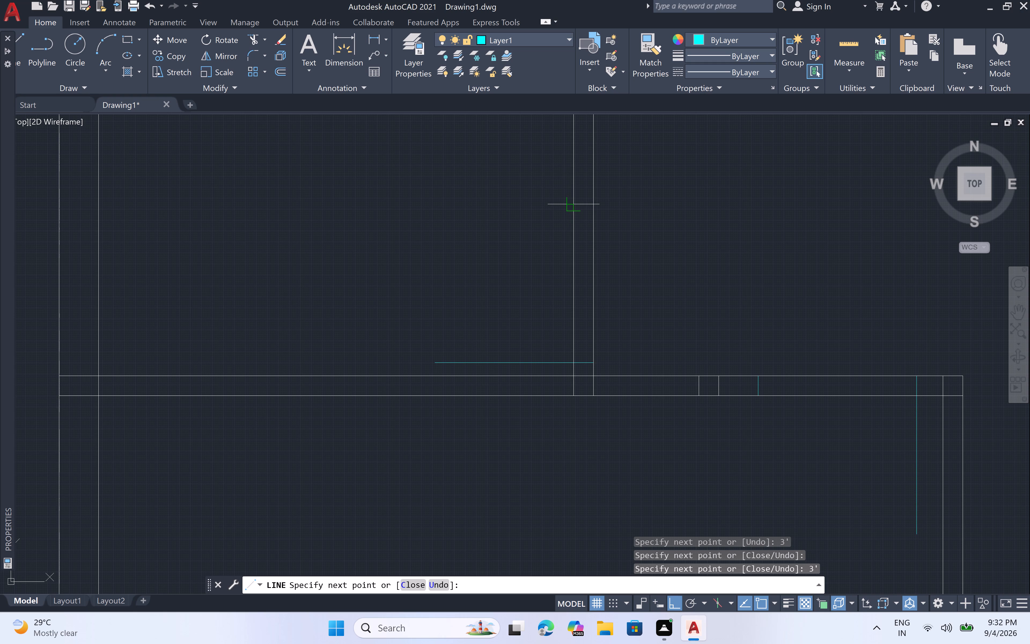
{"action": "double_click", "coordinate": [571, 211]}
{"action": "key", "text": "Escape"}
Draw the upper-left room's door swing as a Start, End, Direction arc from the leaf's free end to the opening's end line, tangent upward.
{"action": "scroll", "coordinate": [572, 209], "scroll_direction": "down", "scroll_amount": 4}
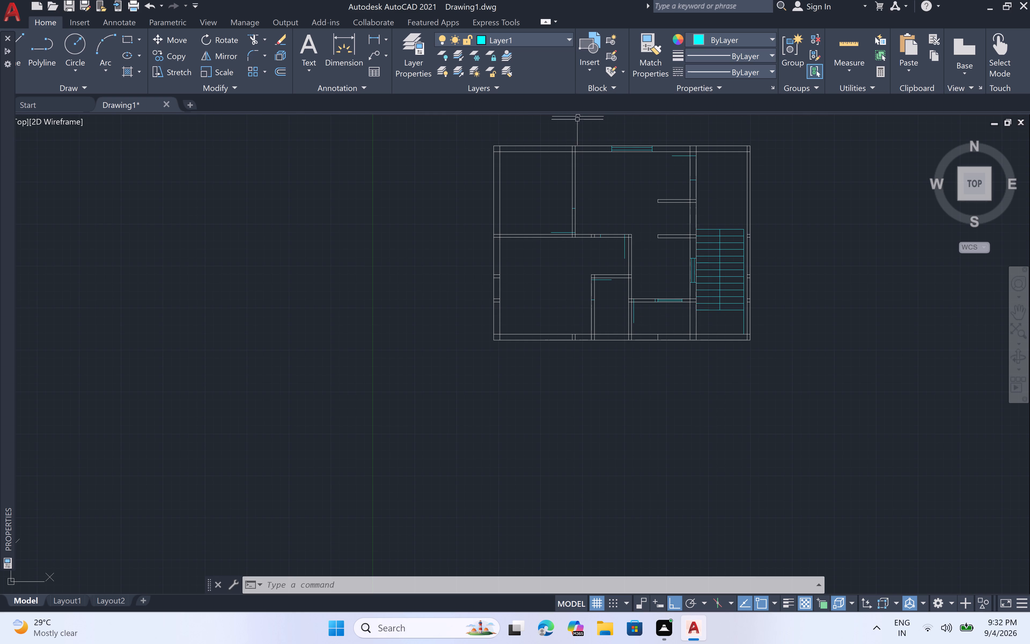
{"action": "middle_click_drag", "start_coordinate": [603, 174], "coordinate": [580, 219]}
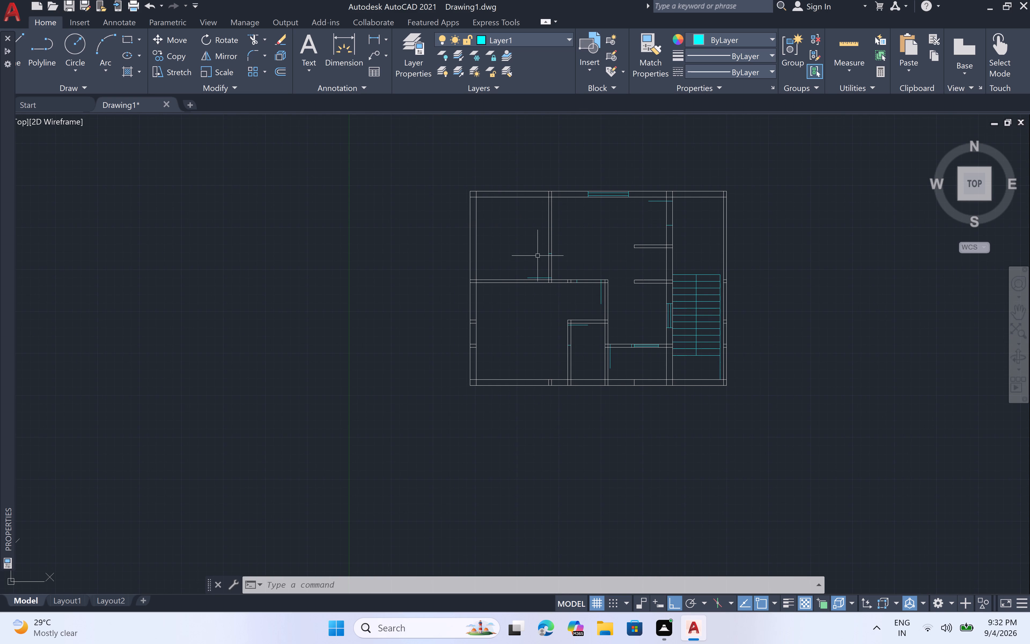
{"action": "scroll", "coordinate": [543, 260], "scroll_direction": "up", "scroll_amount": 3}
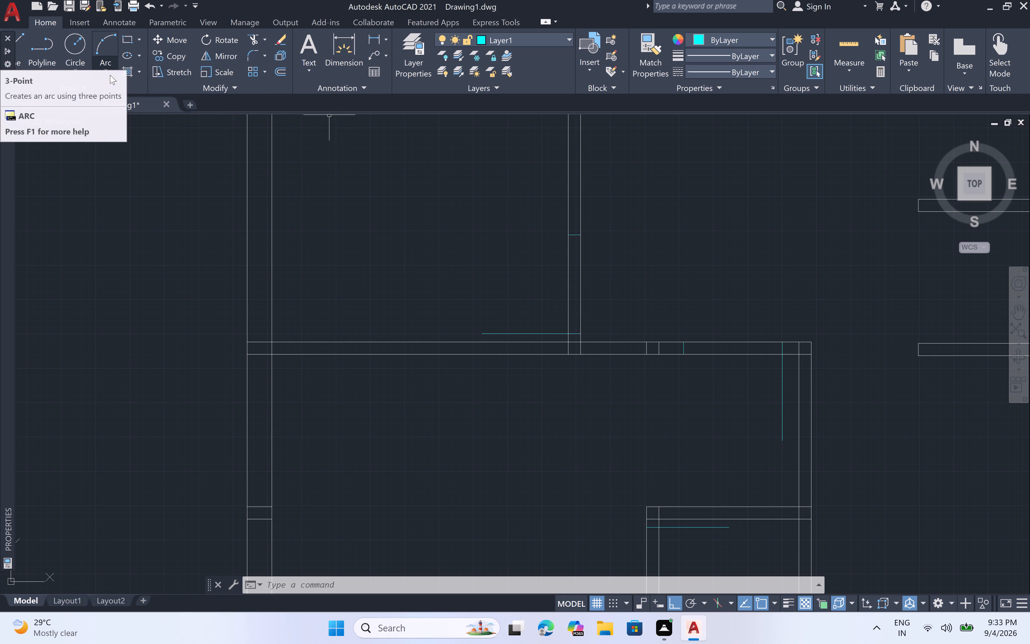
{"action": "left_click", "coordinate": [110, 75]}
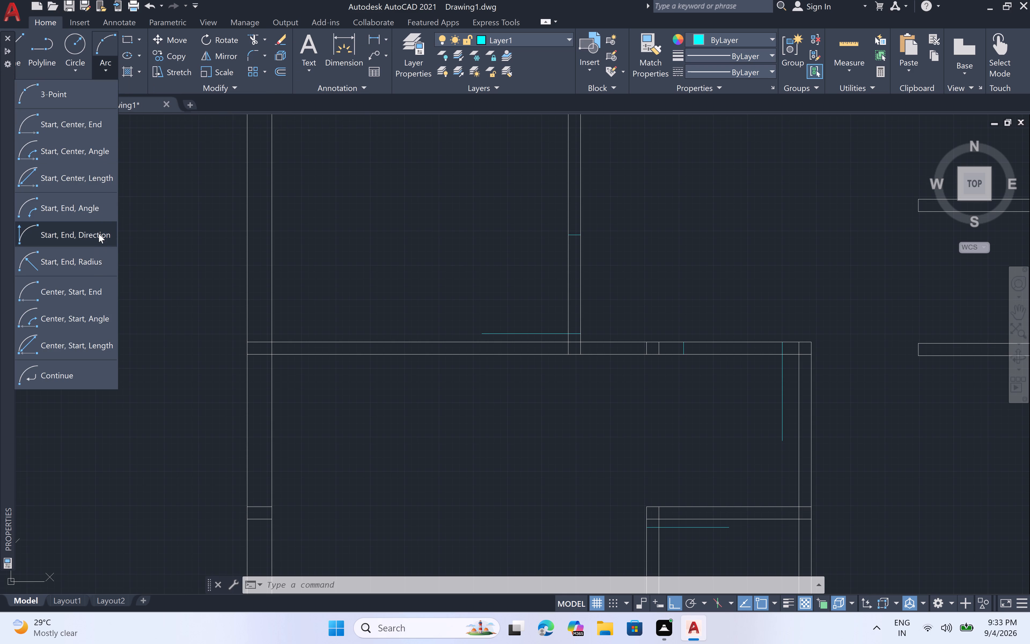
{"action": "left_click", "coordinate": [99, 234]}
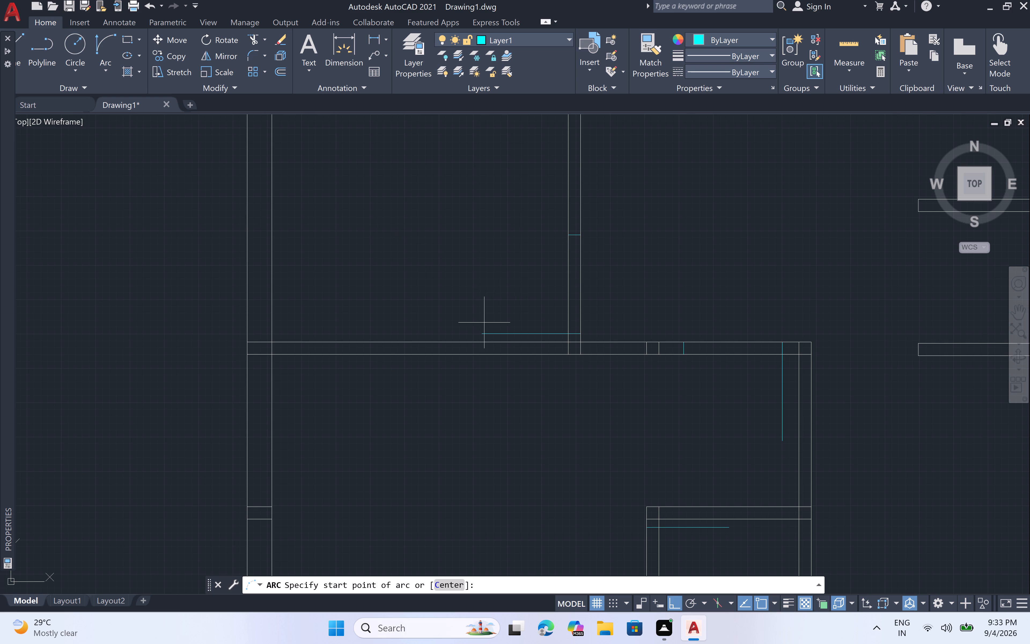
{"action": "left_click", "coordinate": [481, 336]}
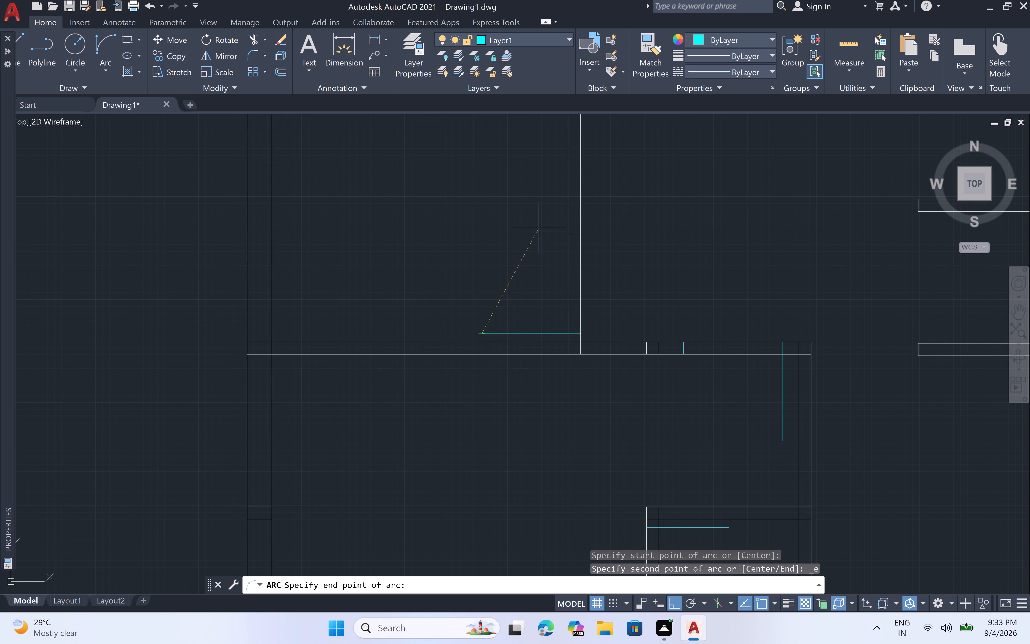
{"action": "left_click", "coordinate": [566, 233]}
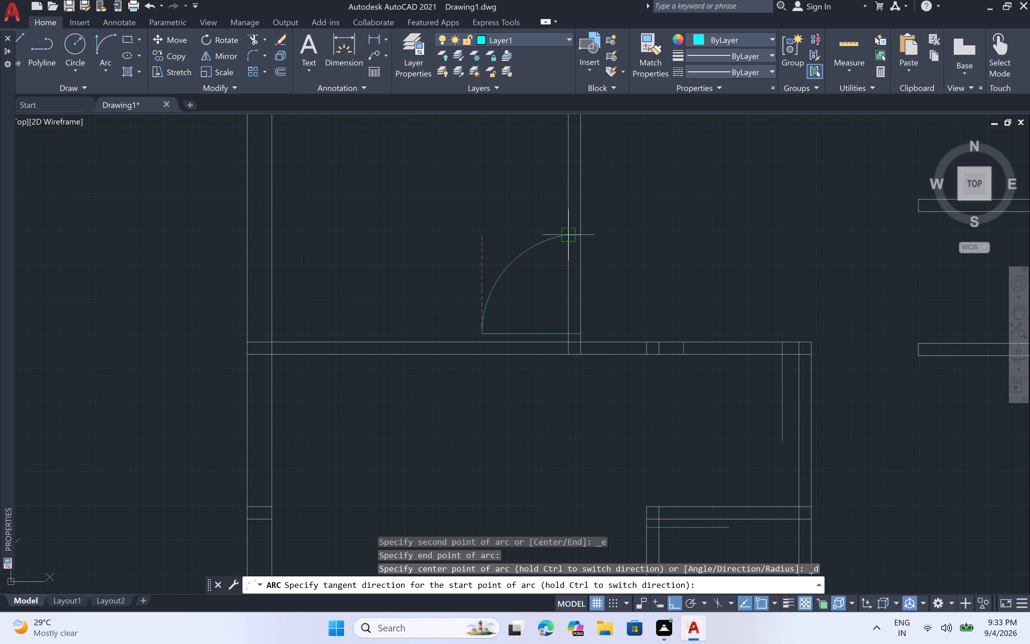
{"action": "left_click", "coordinate": [521, 178]}
Draw the upper-middle room's door swing as a Start, End, Direction arc from the leaf's free end to the opening's end line, tangent downward.
{"action": "scroll", "coordinate": [521, 171], "scroll_direction": "down", "scroll_amount": 3}
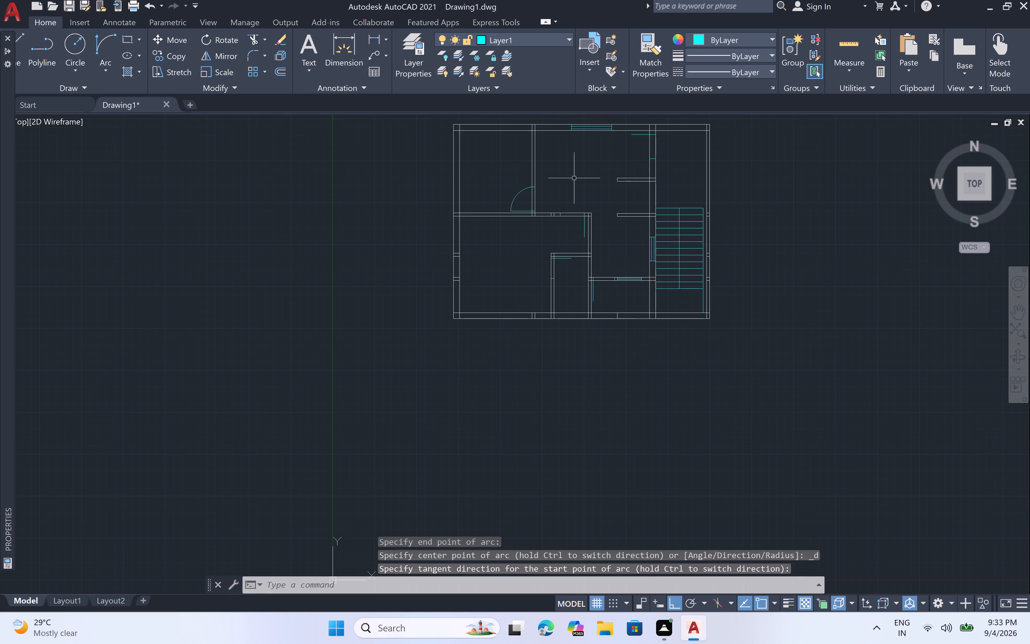
{"action": "middle_click_drag", "start_coordinate": [575, 151], "coordinate": [498, 213]}
{"action": "scroll", "coordinate": [590, 211], "scroll_direction": "up", "scroll_amount": 2}
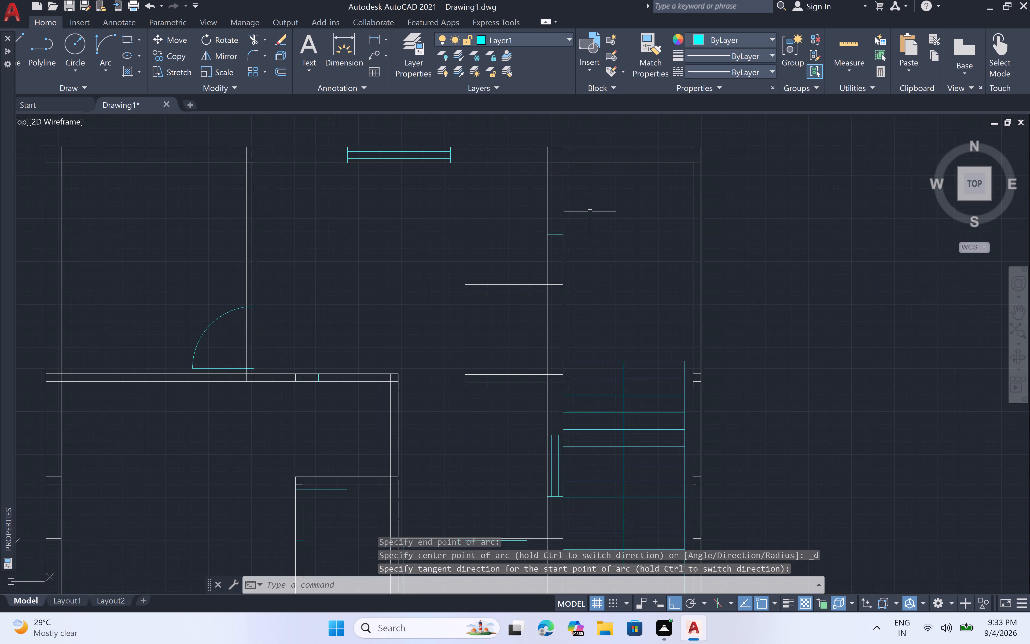
{"action": "scroll", "coordinate": [590, 211], "scroll_direction": "up", "scroll_amount": 1}
{"action": "middle_click_drag", "start_coordinate": [586, 211], "coordinate": [588, 258]}
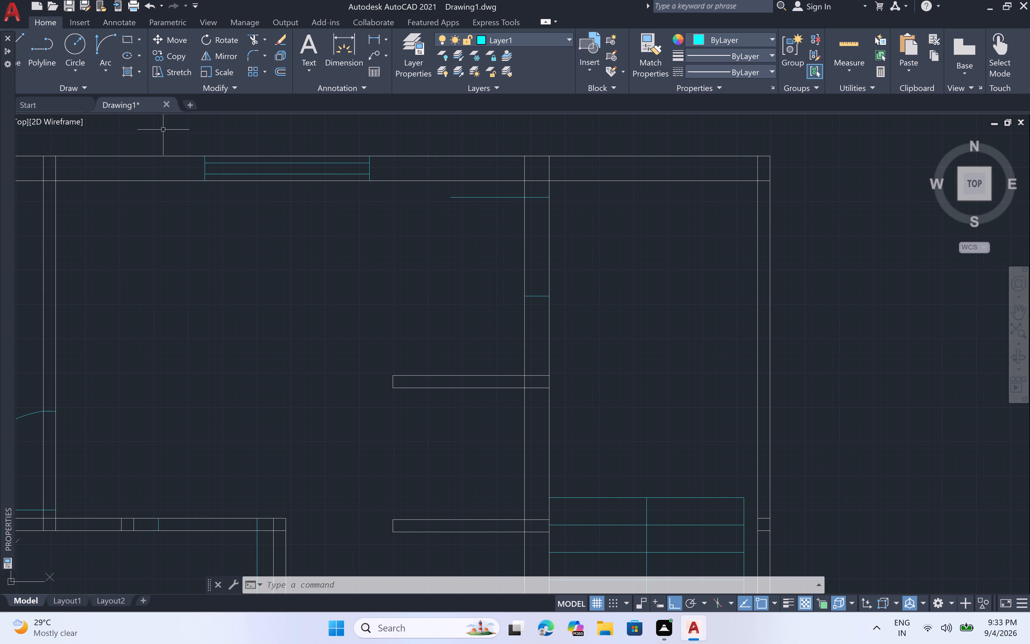
{"action": "left_click", "coordinate": [104, 67]}
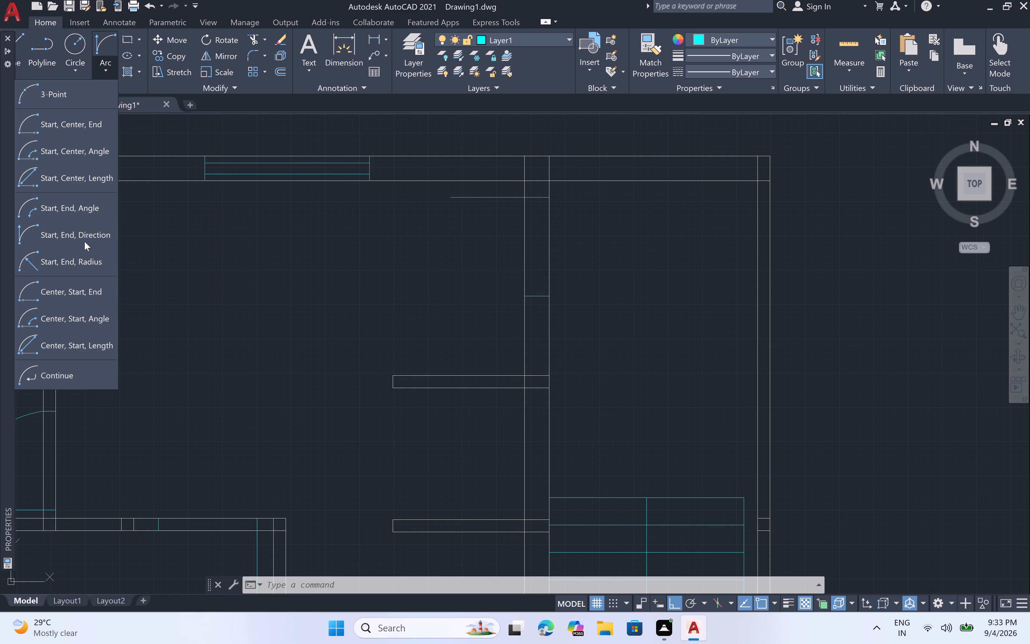
{"action": "left_click", "coordinate": [84, 241]}
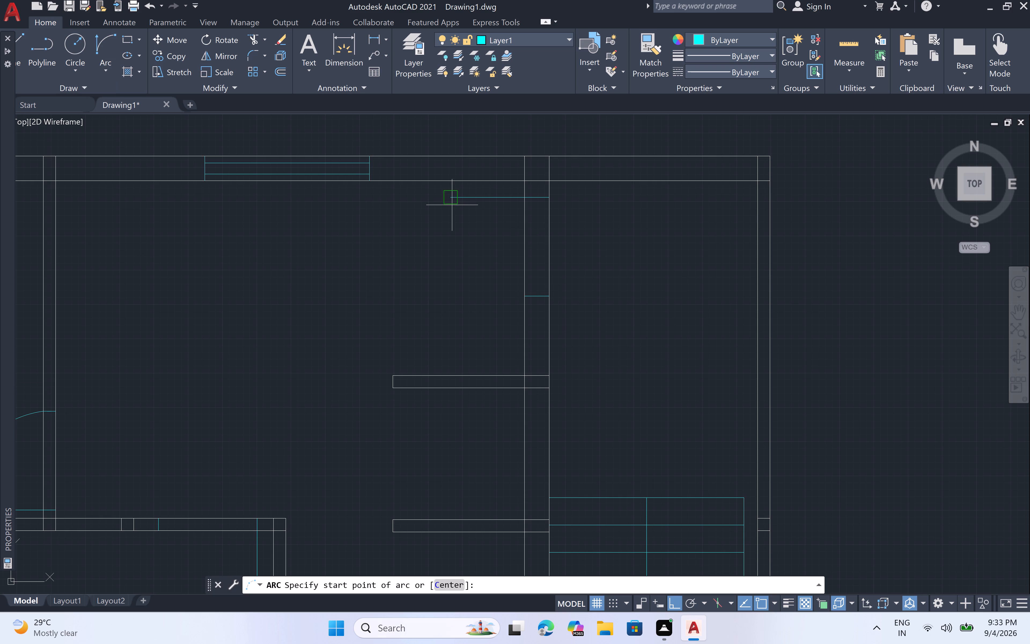
{"action": "left_click", "coordinate": [450, 193]}
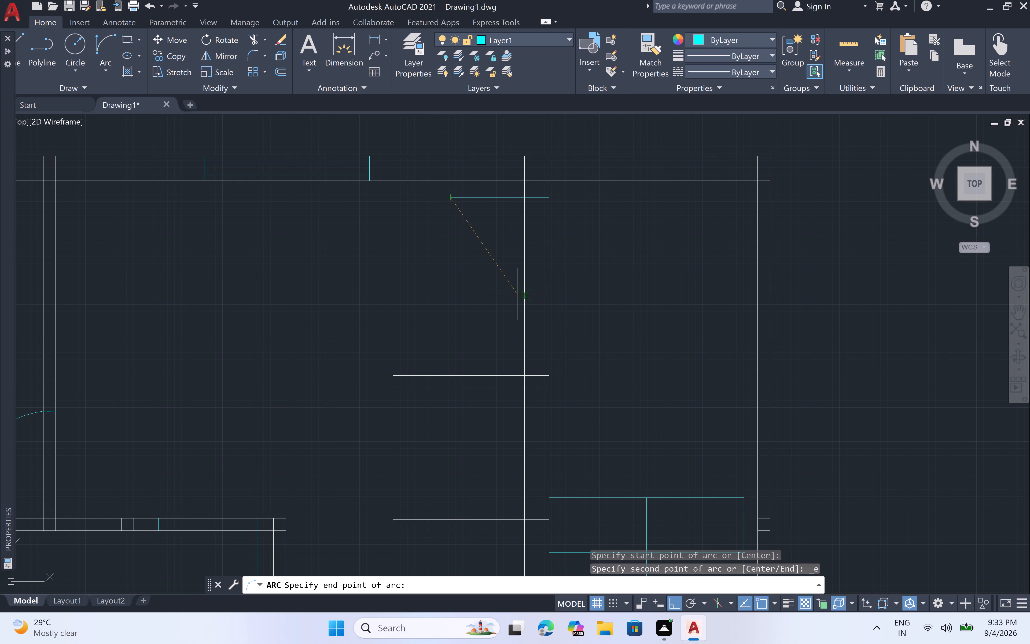
{"action": "left_click", "coordinate": [518, 300]}
{"action": "left_click", "coordinate": [485, 341]}
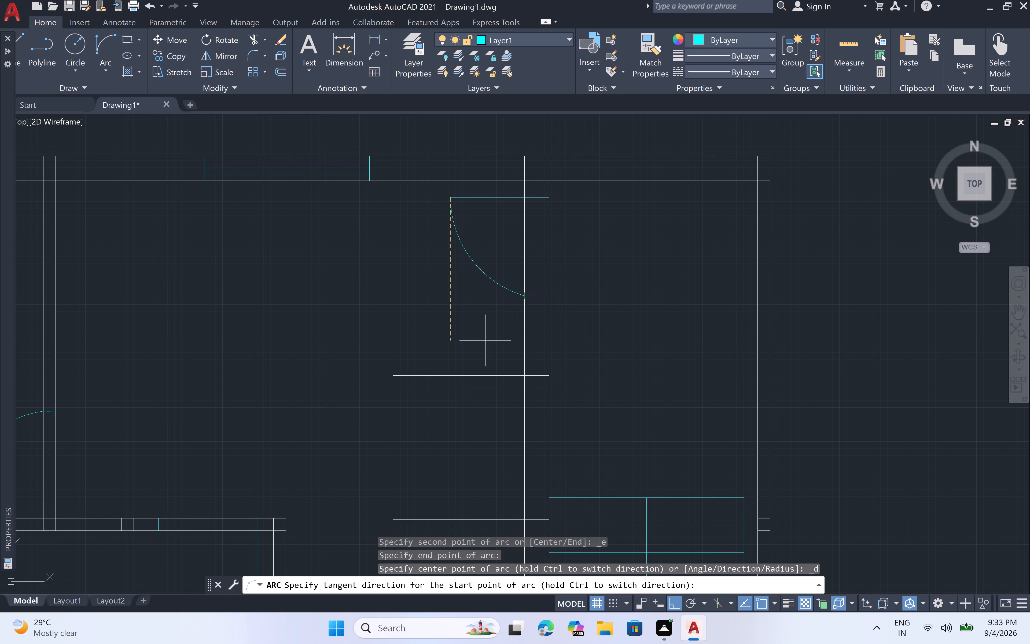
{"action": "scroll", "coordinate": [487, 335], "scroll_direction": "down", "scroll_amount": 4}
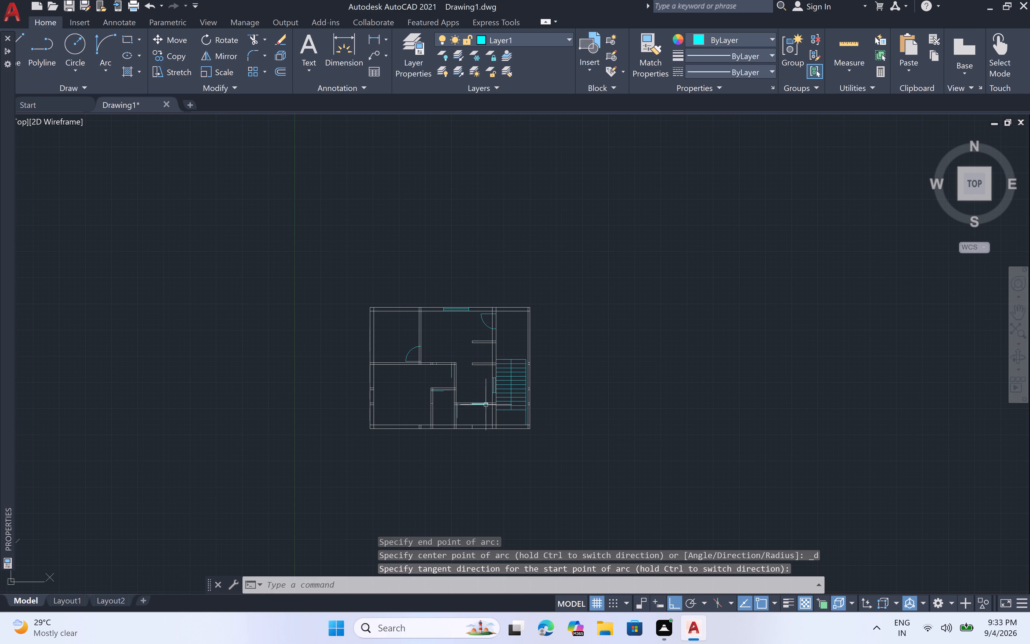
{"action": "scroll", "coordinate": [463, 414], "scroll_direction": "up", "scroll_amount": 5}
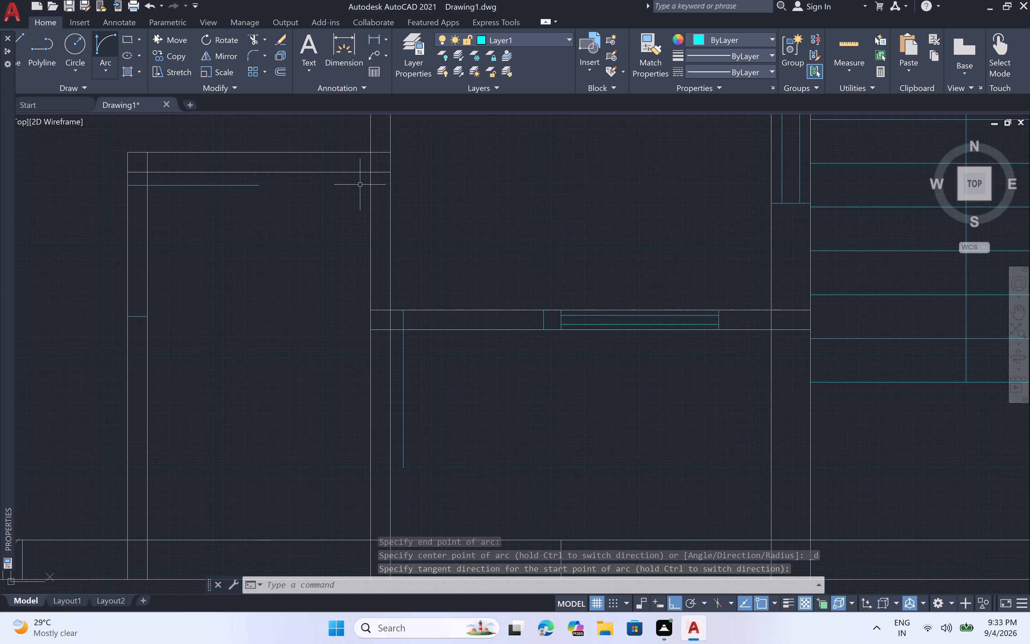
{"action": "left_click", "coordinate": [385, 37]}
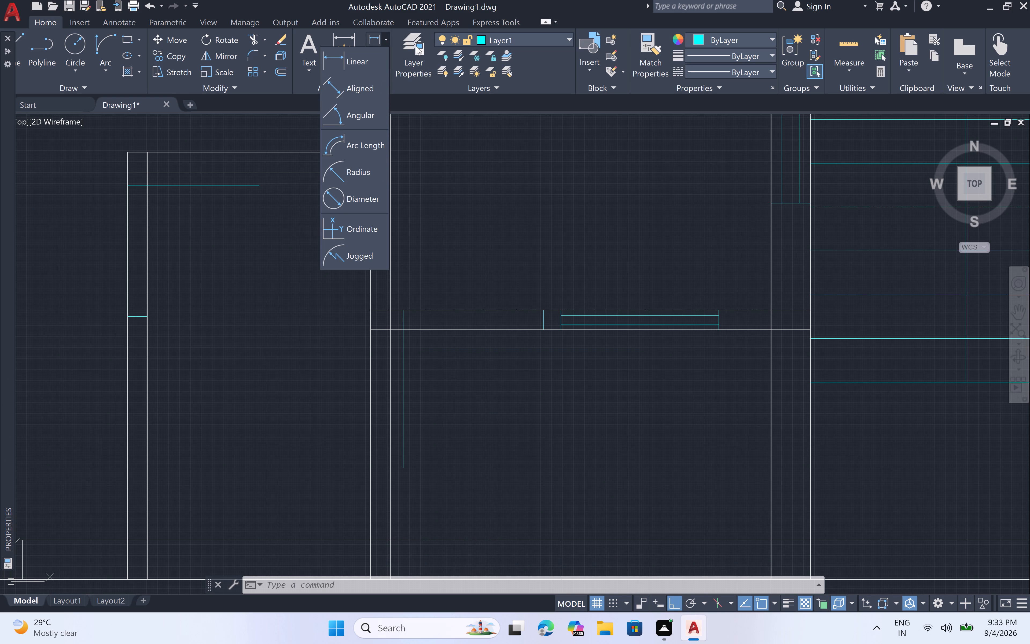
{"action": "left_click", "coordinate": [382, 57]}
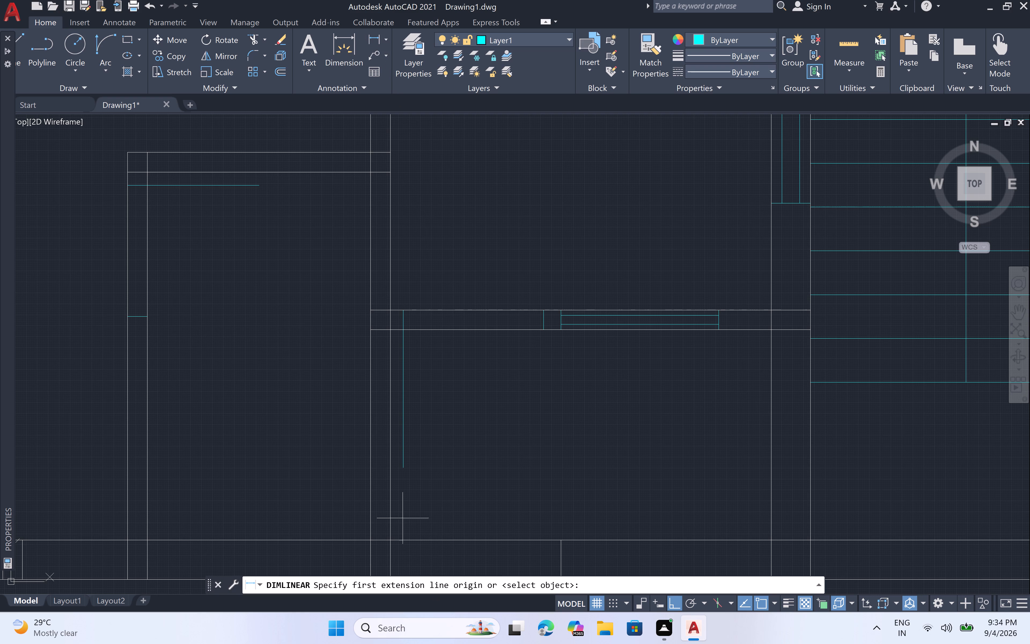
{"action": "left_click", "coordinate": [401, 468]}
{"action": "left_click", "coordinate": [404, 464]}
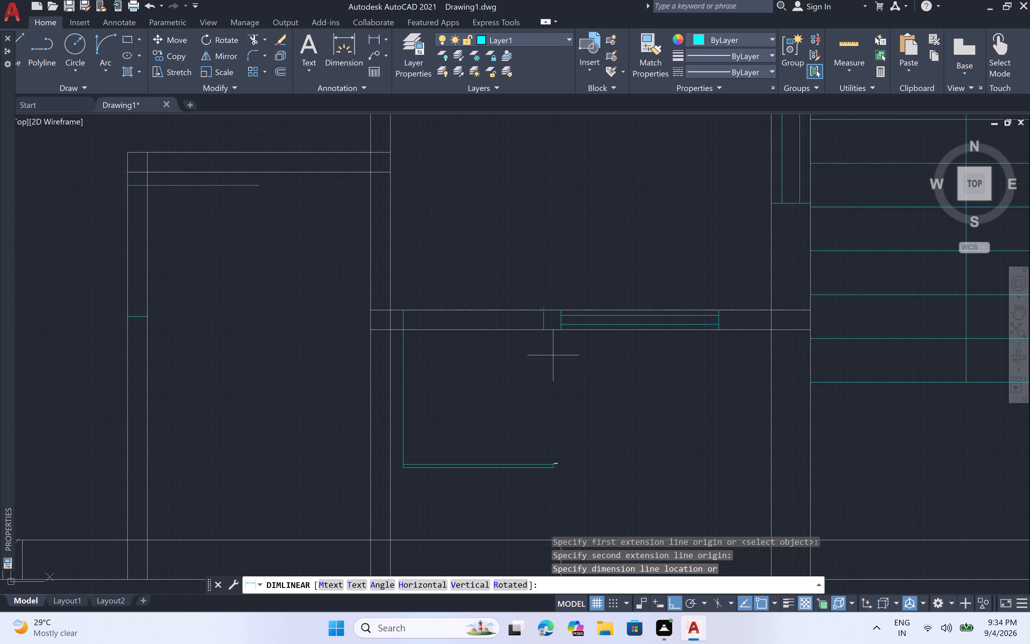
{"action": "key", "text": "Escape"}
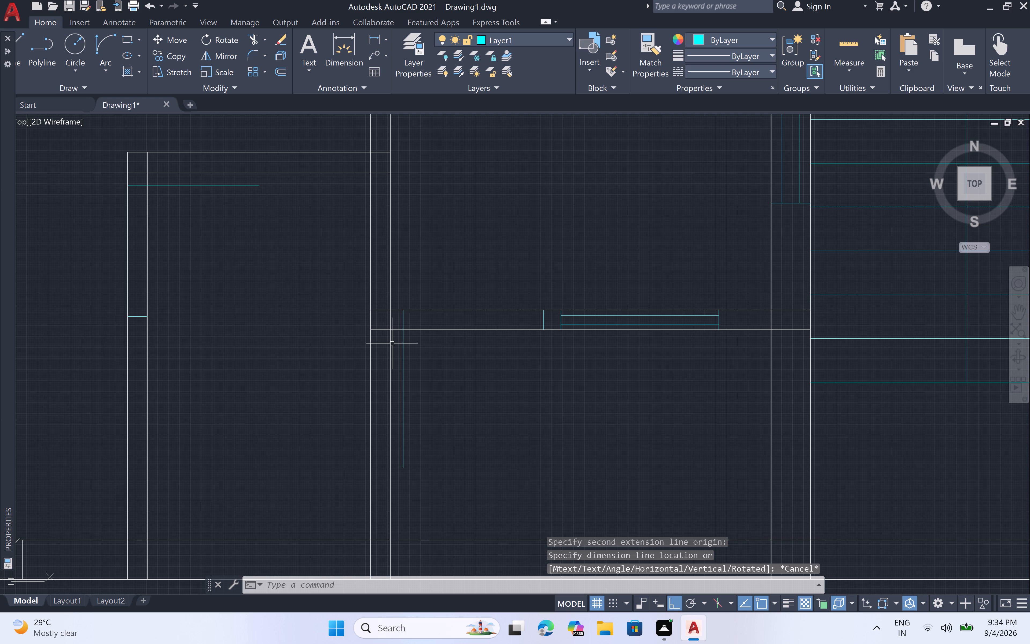
Draw the swing arc of the door beside the lower partition's window from the leaf's lower end to the opening's end line, tangent rightward.
{"action": "double_click", "coordinate": [108, 67]}
{"action": "double_click", "coordinate": [107, 69]}
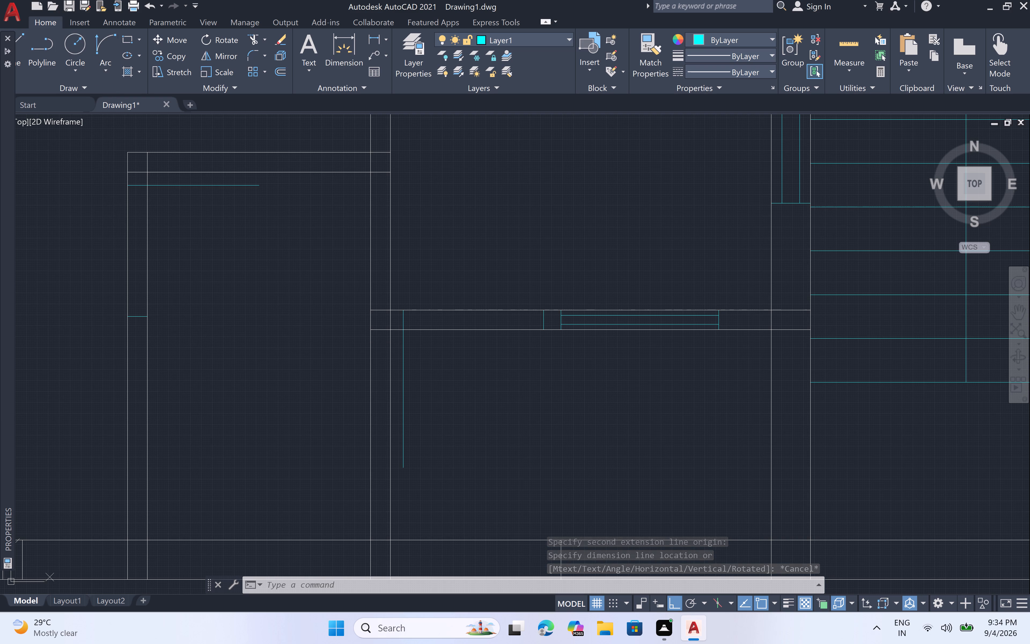
{"action": "left_click", "coordinate": [104, 75]}
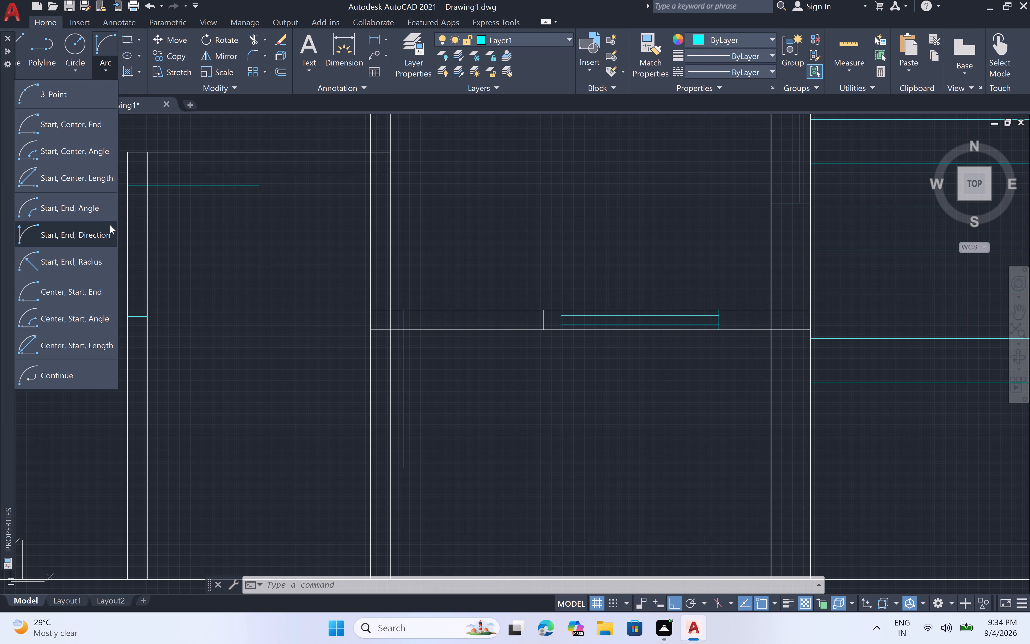
{"action": "left_click", "coordinate": [108, 233]}
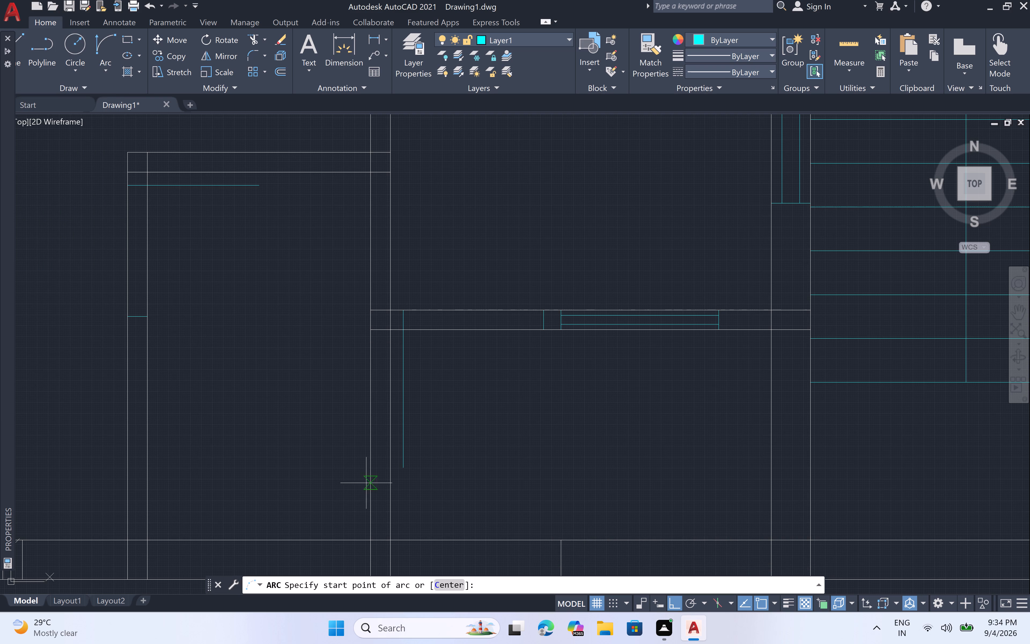
{"action": "left_click", "coordinate": [404, 466]}
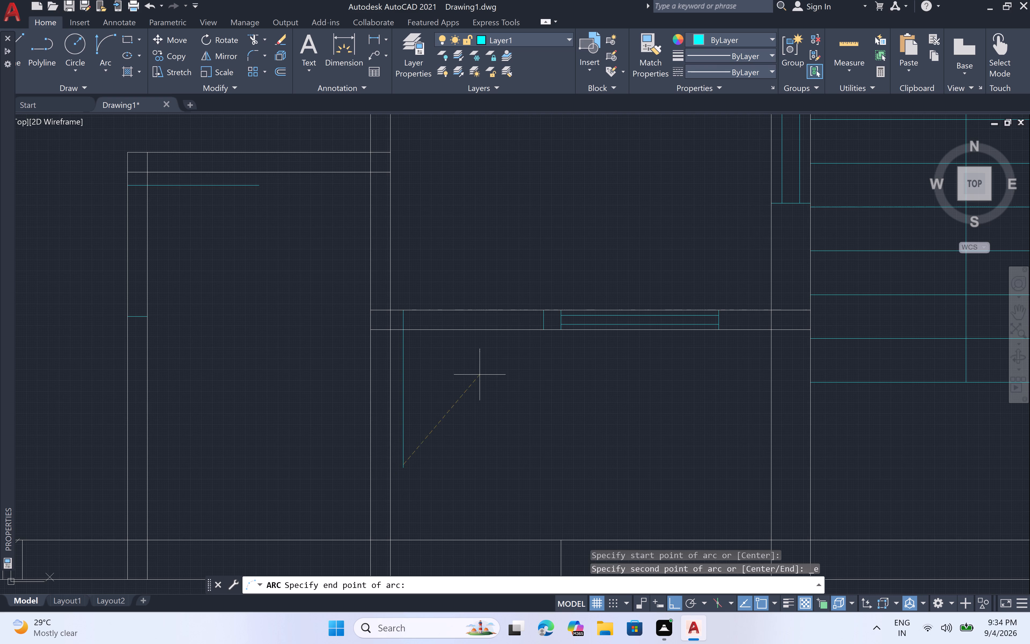
{"action": "left_click", "coordinate": [538, 335]}
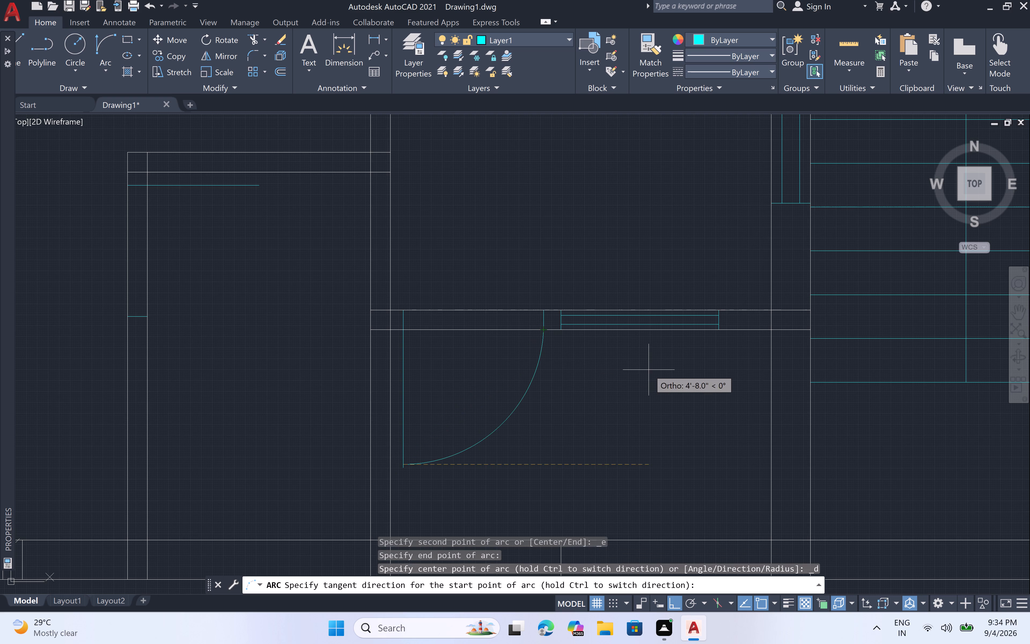
{"action": "left_click", "coordinate": [649, 370]}
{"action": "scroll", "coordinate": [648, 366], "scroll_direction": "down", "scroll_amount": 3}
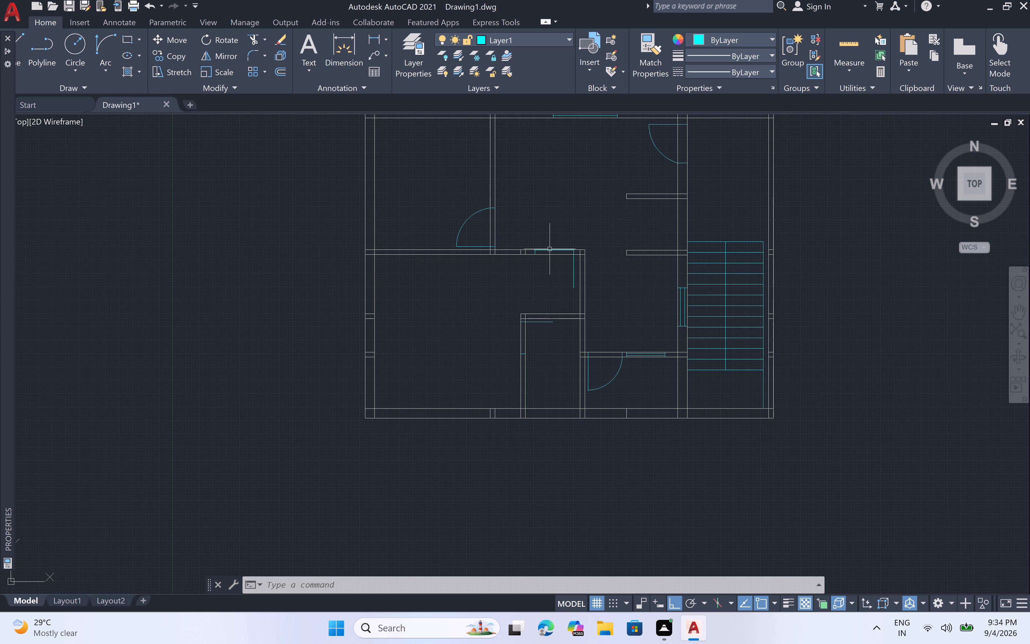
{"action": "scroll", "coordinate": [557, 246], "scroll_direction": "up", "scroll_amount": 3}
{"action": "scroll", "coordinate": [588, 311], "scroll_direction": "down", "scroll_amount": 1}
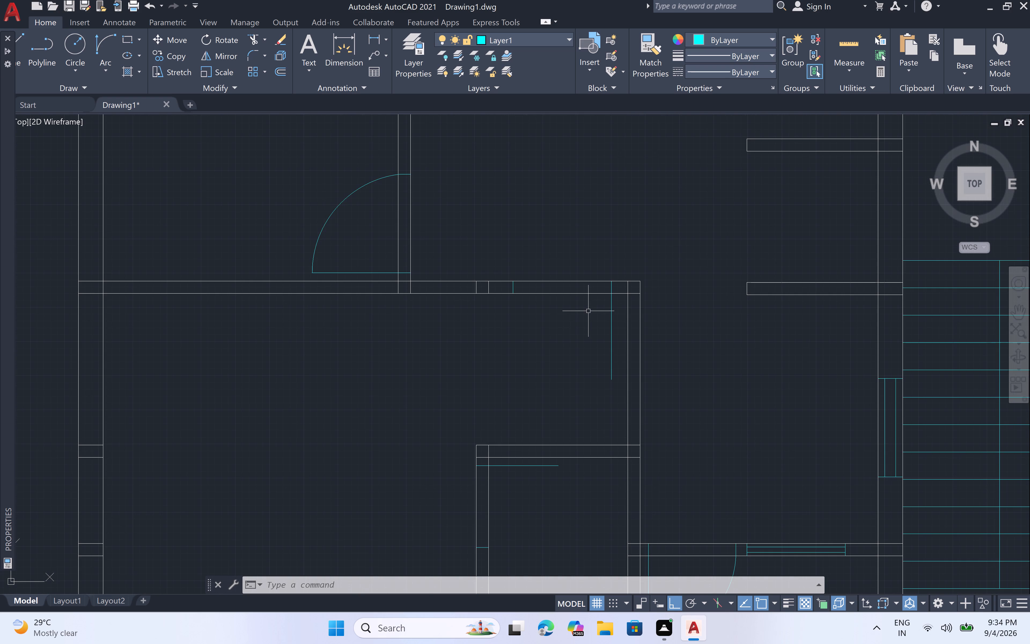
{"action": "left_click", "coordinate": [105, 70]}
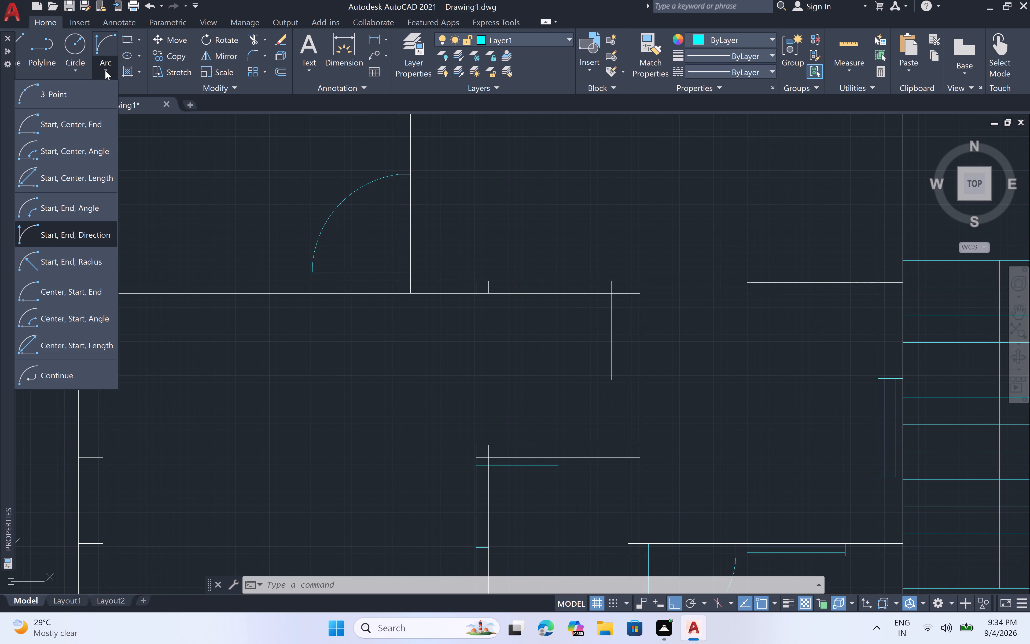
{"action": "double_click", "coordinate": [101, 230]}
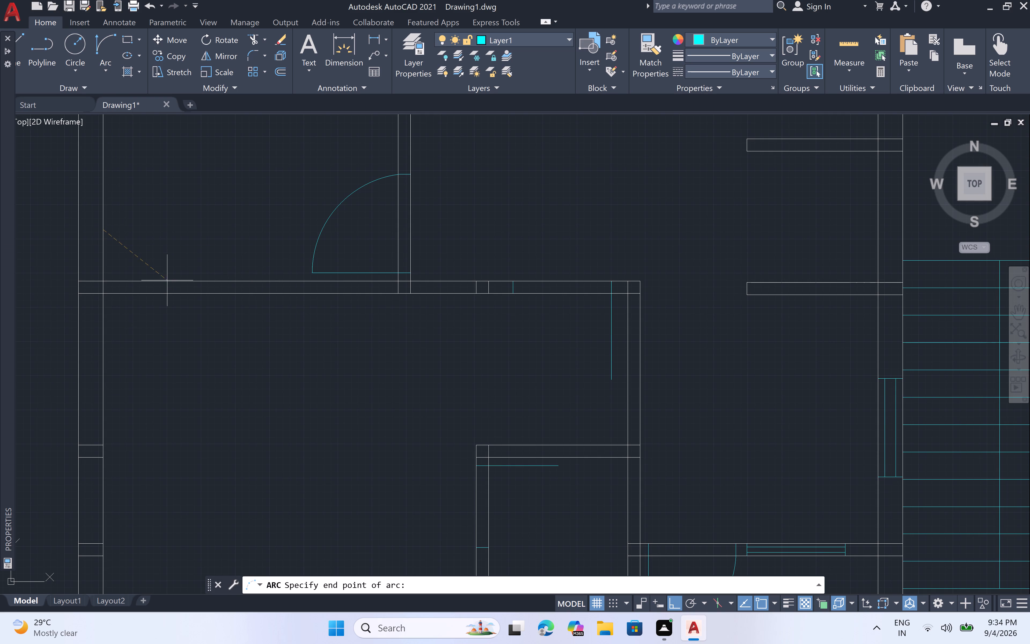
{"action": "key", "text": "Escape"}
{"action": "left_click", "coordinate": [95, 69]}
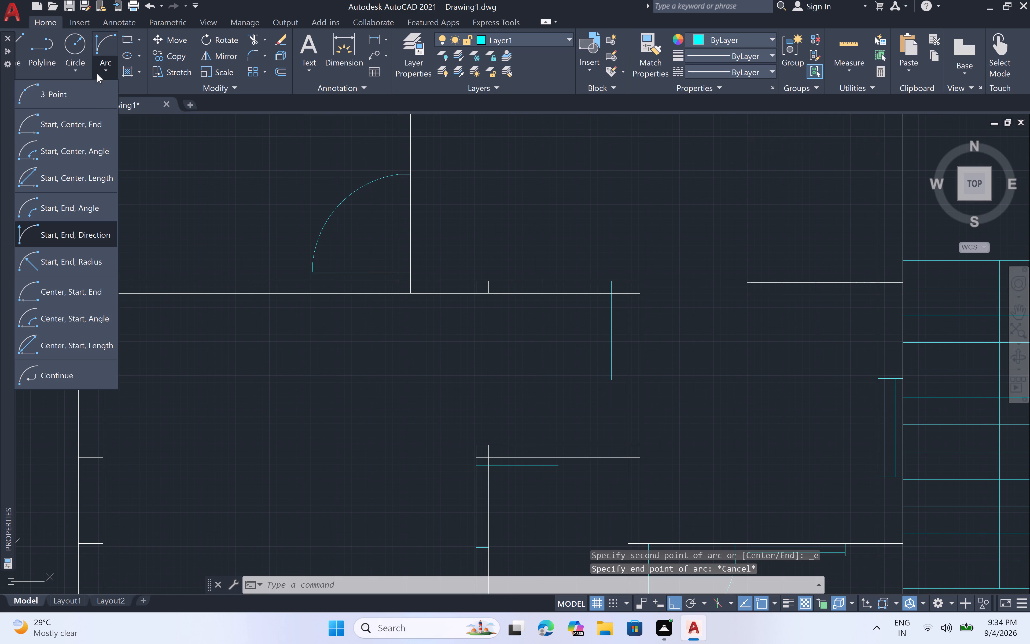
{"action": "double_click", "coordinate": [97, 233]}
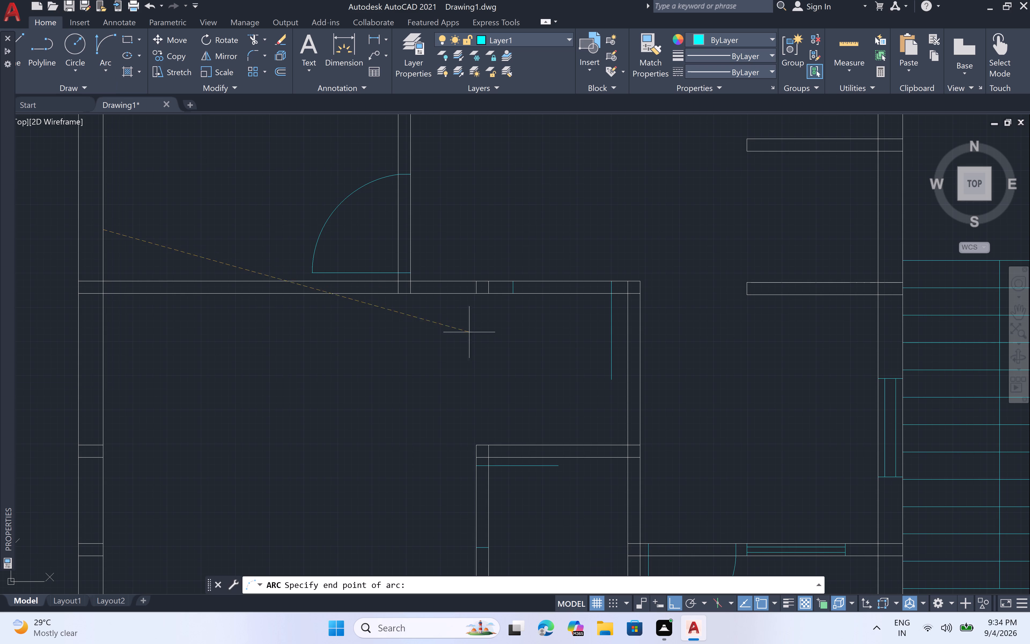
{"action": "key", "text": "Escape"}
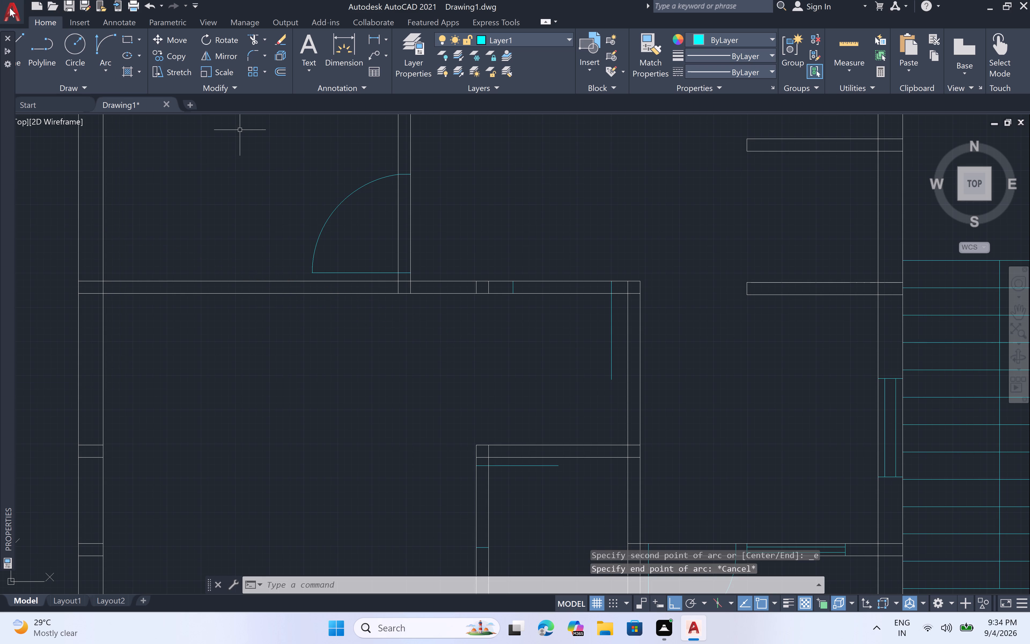
Draw the lower-left room's door swing as a Start, End, Direction arc from the leaf's lower end to the opening's end line, tangent leftward.
{"action": "double_click", "coordinate": [112, 76]}
{"action": "left_click", "coordinate": [102, 68]}
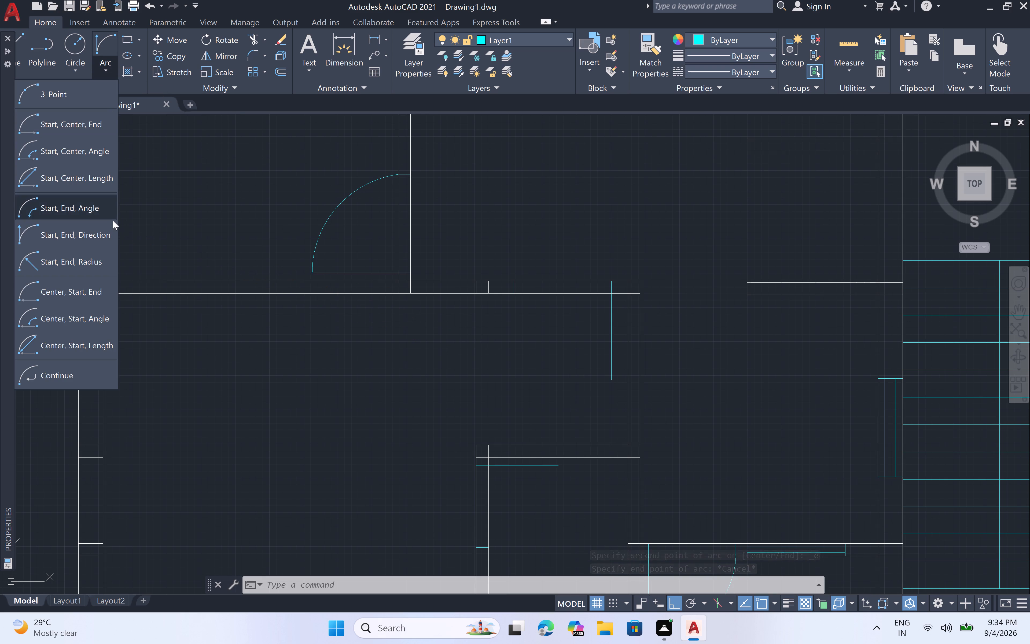
{"action": "left_click", "coordinate": [109, 233]}
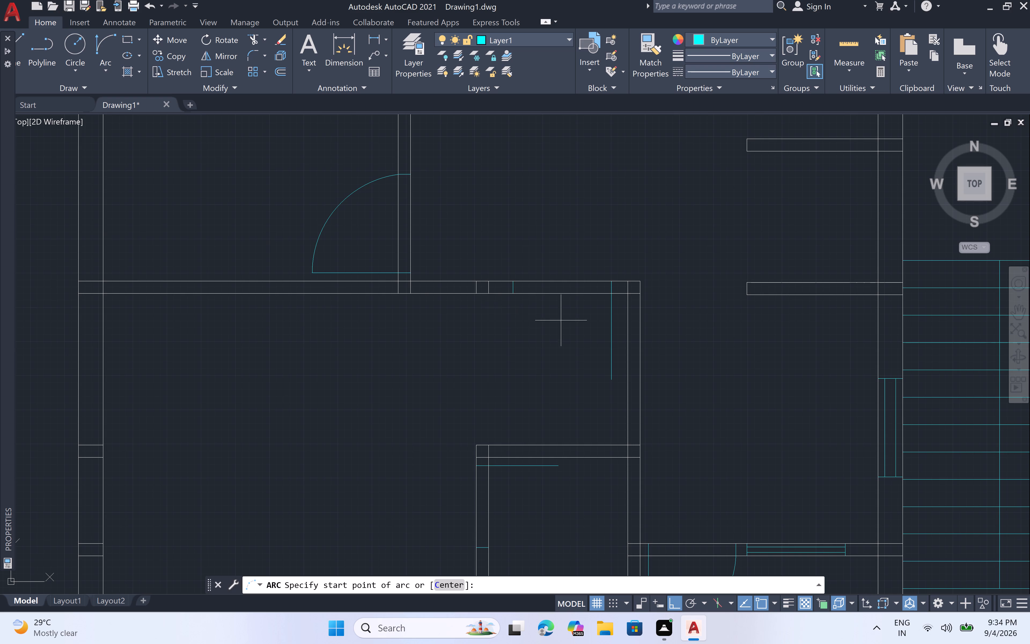
{"action": "left_click_drag", "start_coordinate": [605, 382], "coordinate": [0, 643]}
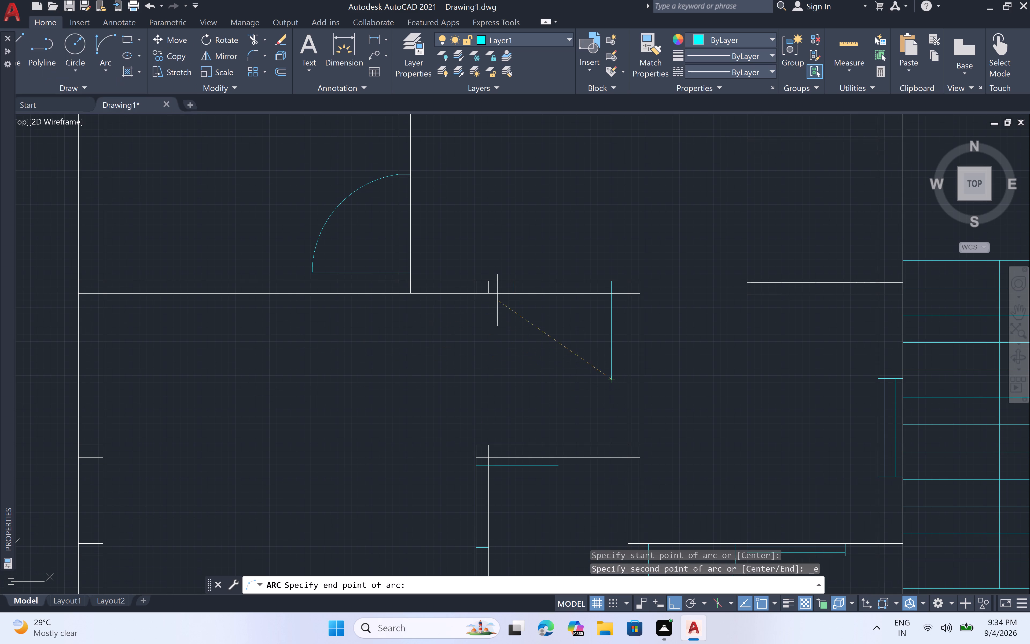
{"action": "left_click", "coordinate": [507, 295]}
{"action": "left_click", "coordinate": [360, 353]}
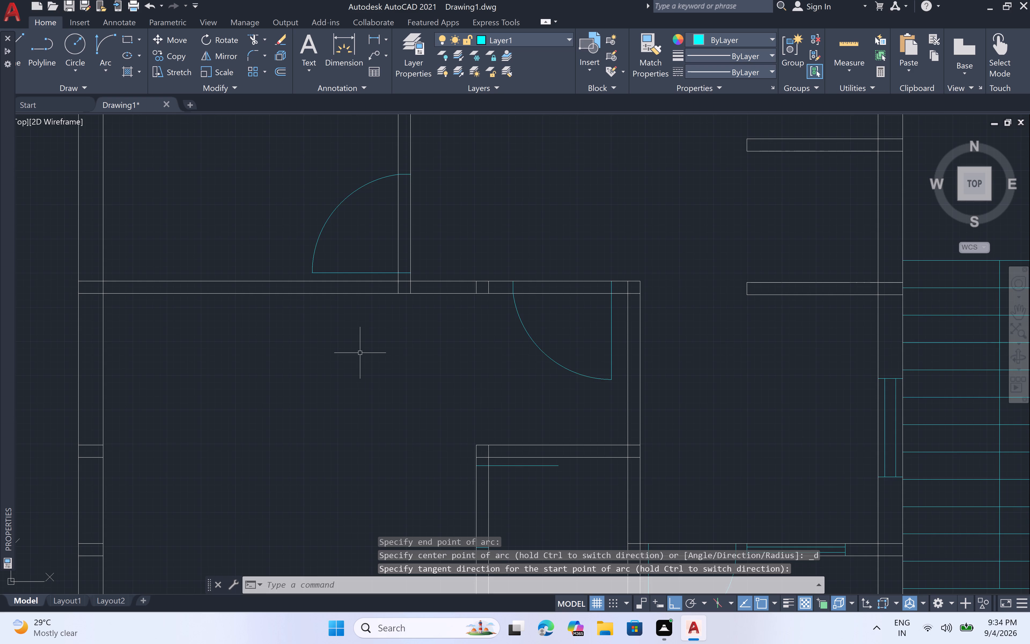
Draw the small lower-middle room's door swing as a Start, End, Direction arc from the leaf's free end to the opening's end line, tangent downward.
{"action": "scroll", "coordinate": [365, 333], "scroll_direction": "down", "scroll_amount": 3}
{"action": "scroll", "coordinate": [400, 383], "scroll_direction": "up", "scroll_amount": 3}
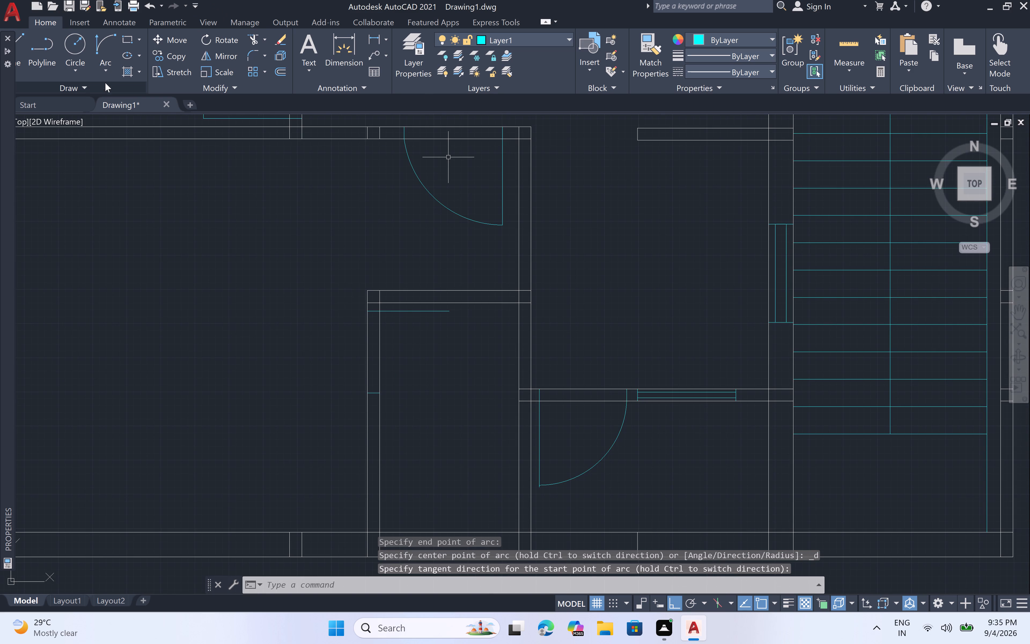
{"action": "double_click", "coordinate": [106, 66]}
{"action": "left_click", "coordinate": [106, 71]}
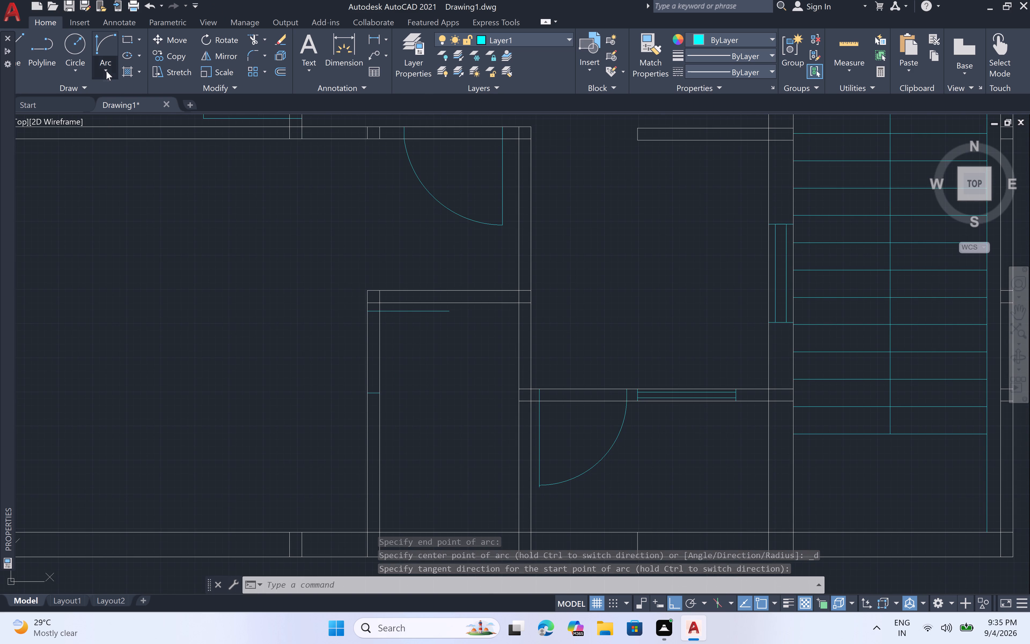
{"action": "left_click", "coordinate": [104, 237]}
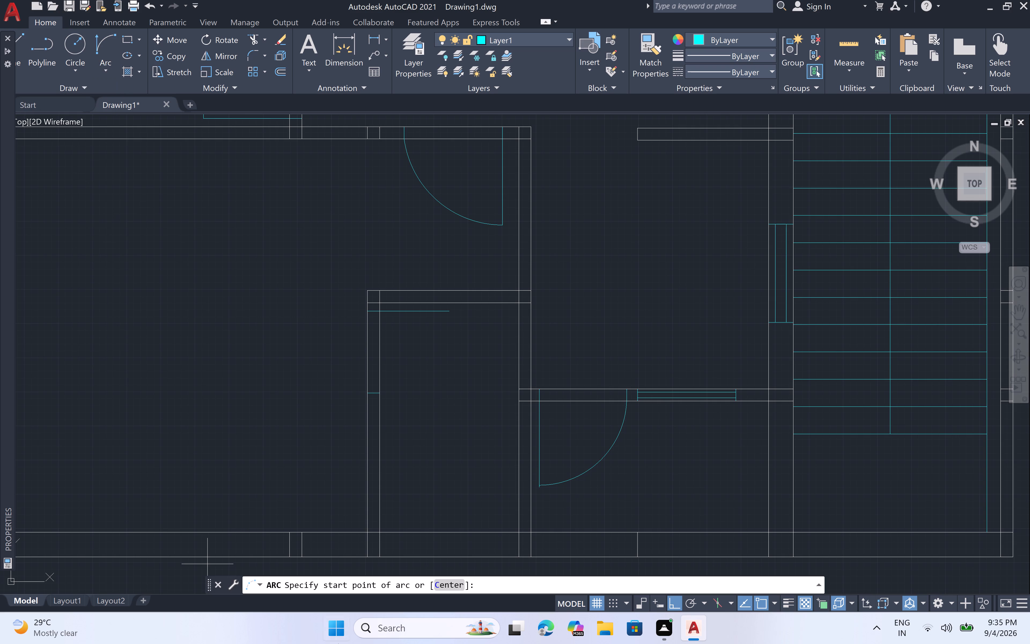
{"action": "left_click", "coordinate": [452, 313]}
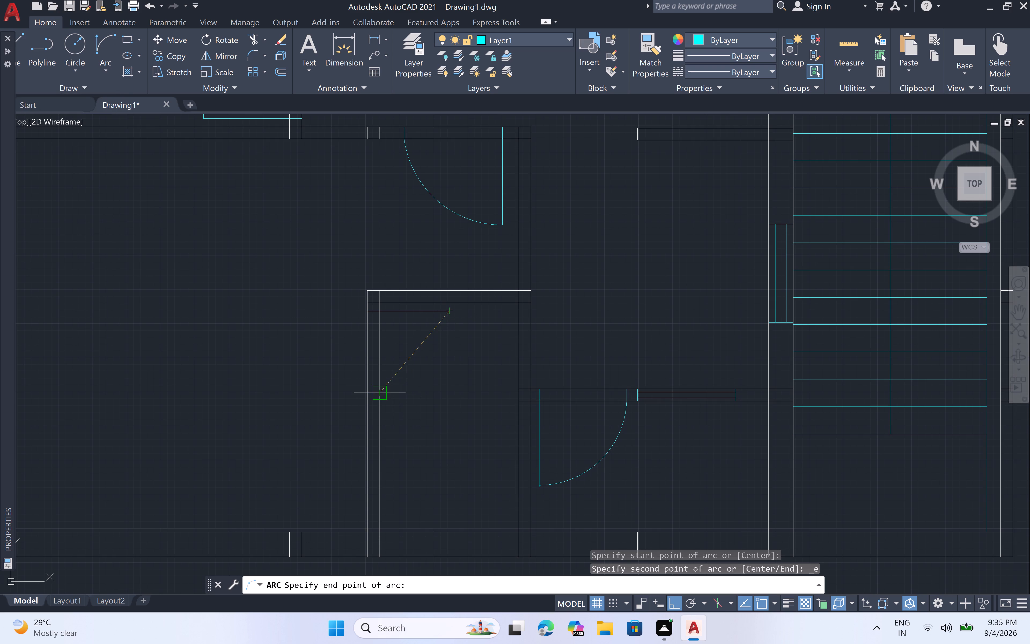
{"action": "left_click", "coordinate": [385, 391]}
{"action": "left_click", "coordinate": [402, 474]}
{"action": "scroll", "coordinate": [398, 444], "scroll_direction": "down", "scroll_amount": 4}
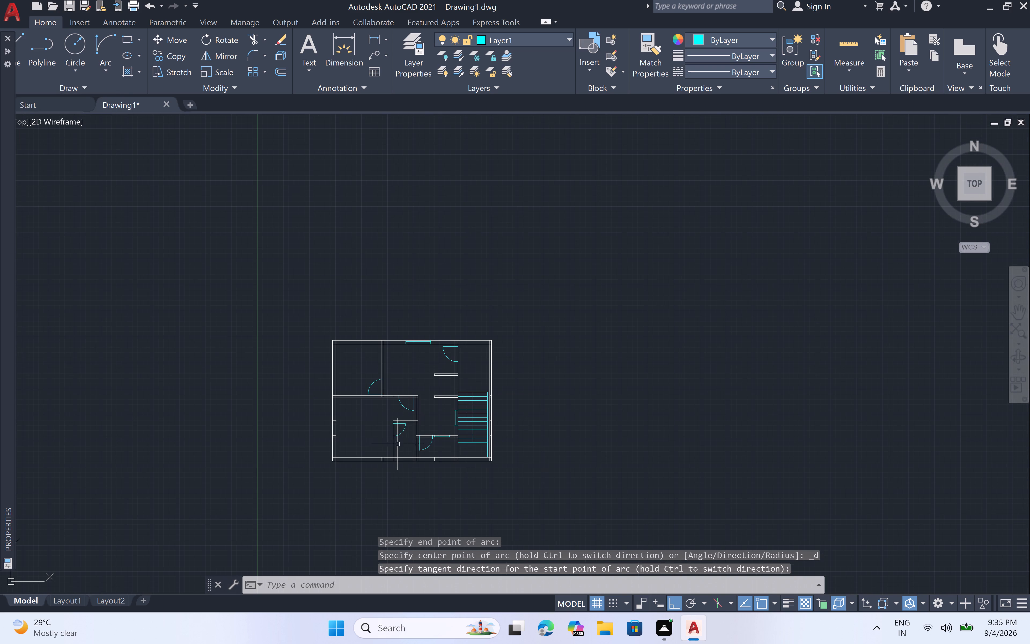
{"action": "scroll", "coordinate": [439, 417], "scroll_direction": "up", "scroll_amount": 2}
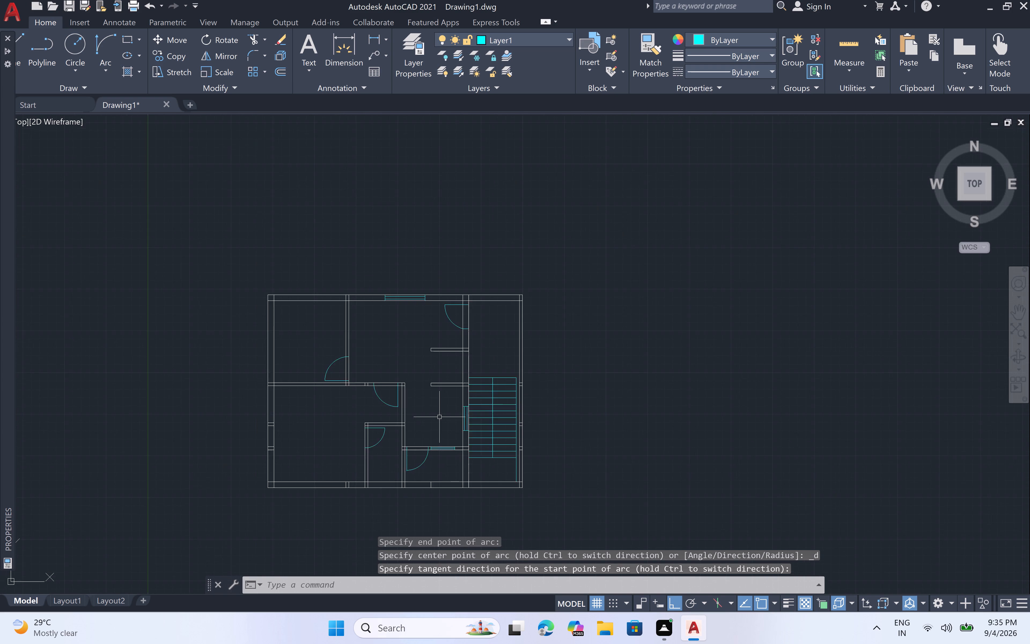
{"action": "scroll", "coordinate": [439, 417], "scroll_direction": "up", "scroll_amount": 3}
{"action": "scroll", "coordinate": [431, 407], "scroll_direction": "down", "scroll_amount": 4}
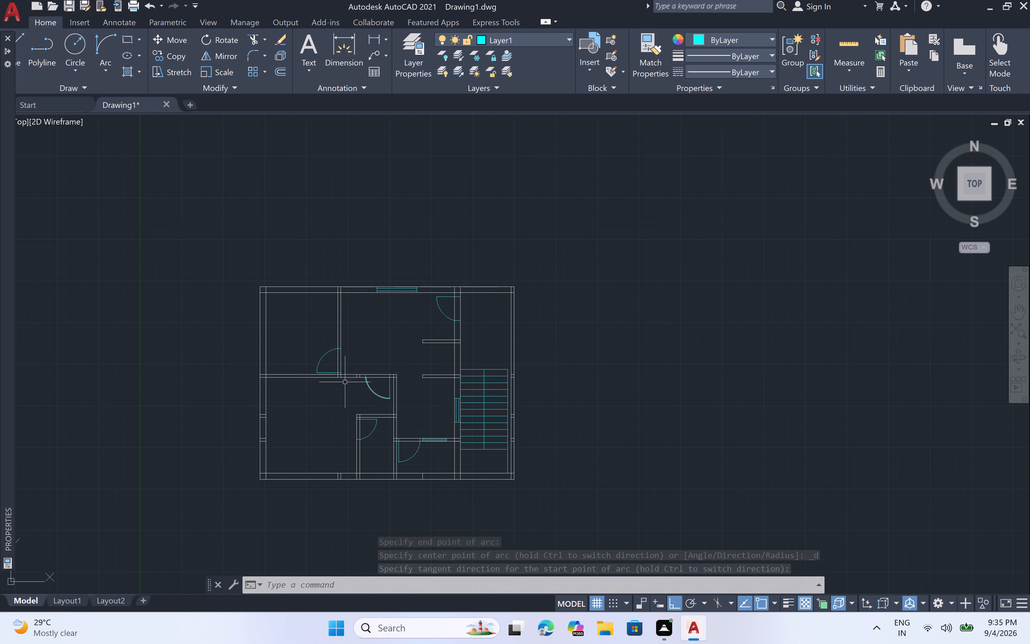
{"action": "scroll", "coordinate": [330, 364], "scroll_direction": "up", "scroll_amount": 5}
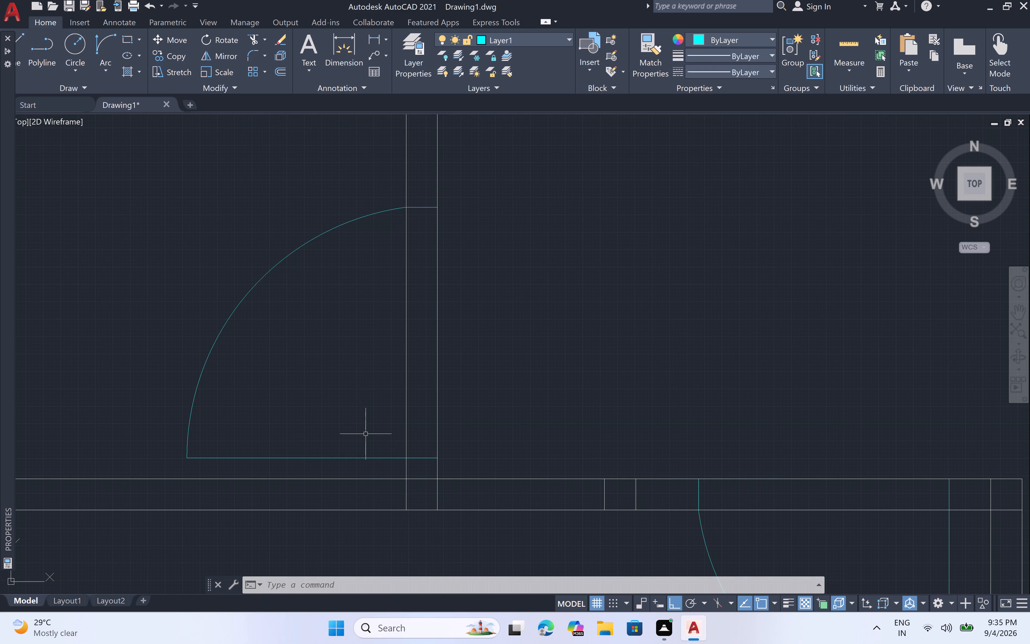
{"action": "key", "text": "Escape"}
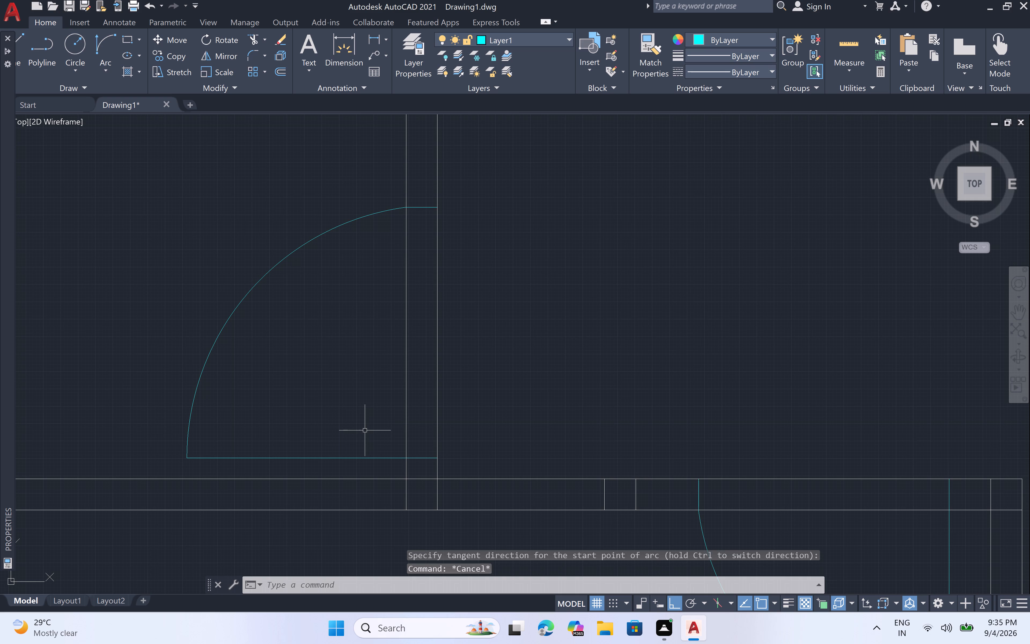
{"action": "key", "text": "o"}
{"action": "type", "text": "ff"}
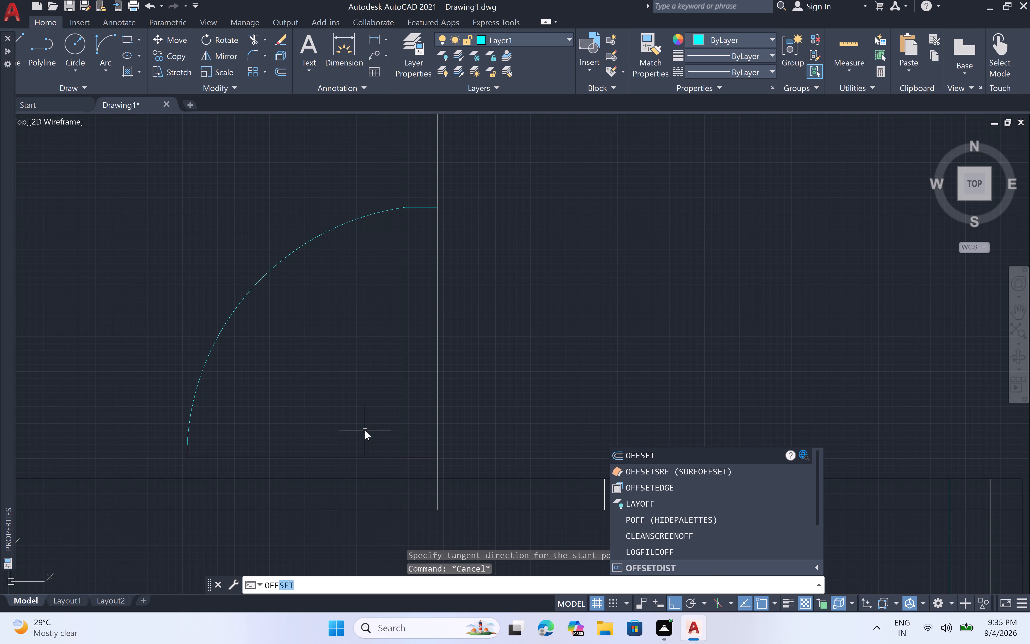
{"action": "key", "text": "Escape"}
Trim the wall lines across the upper-left room's door opening and the top door opening in the wall beside the staircase area.
{"action": "scroll", "coordinate": [318, 364], "scroll_direction": "down", "scroll_amount": 5}
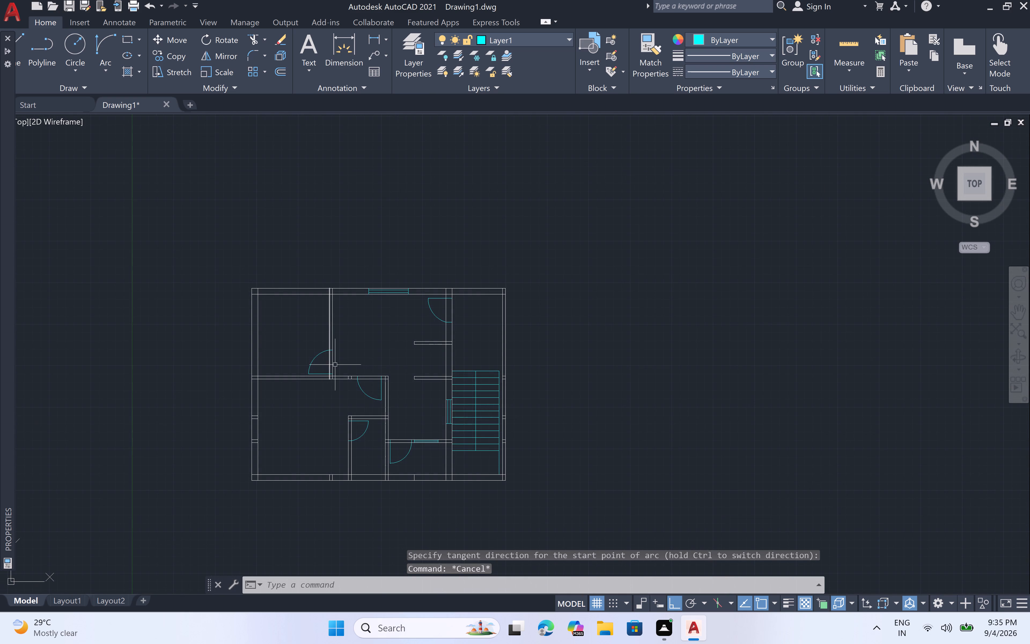
{"action": "type", "text": "tr"}
{"action": "key", "text": "space"}
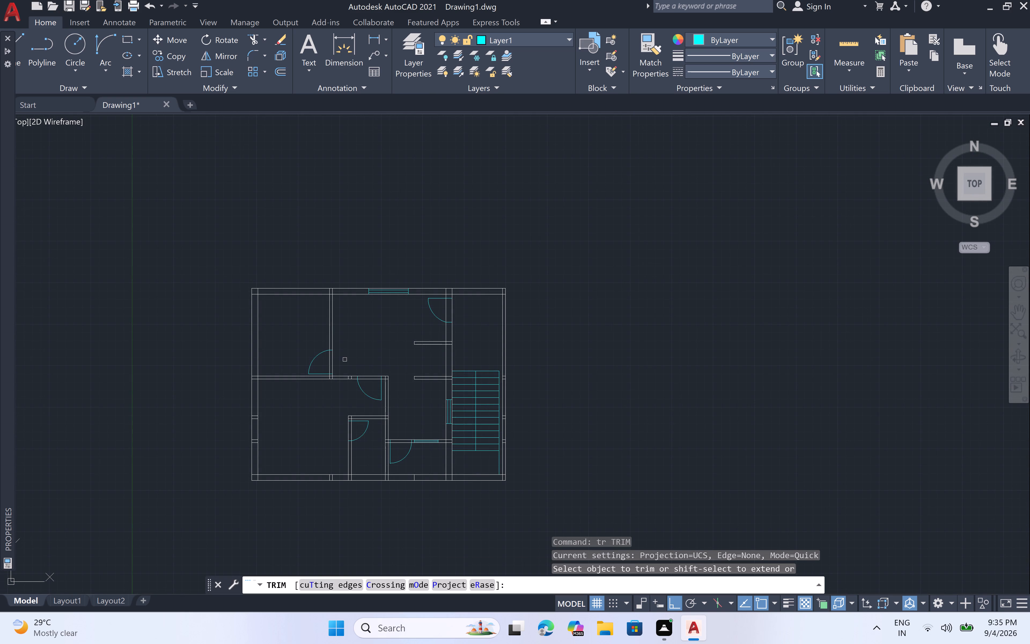
{"action": "scroll", "coordinate": [345, 360], "scroll_direction": "up", "scroll_amount": 3}
{"action": "left_click", "coordinate": [278, 387]}
{"action": "left_click", "coordinate": [320, 387]}
{"action": "scroll", "coordinate": [321, 386], "scroll_direction": "down", "scroll_amount": 2}
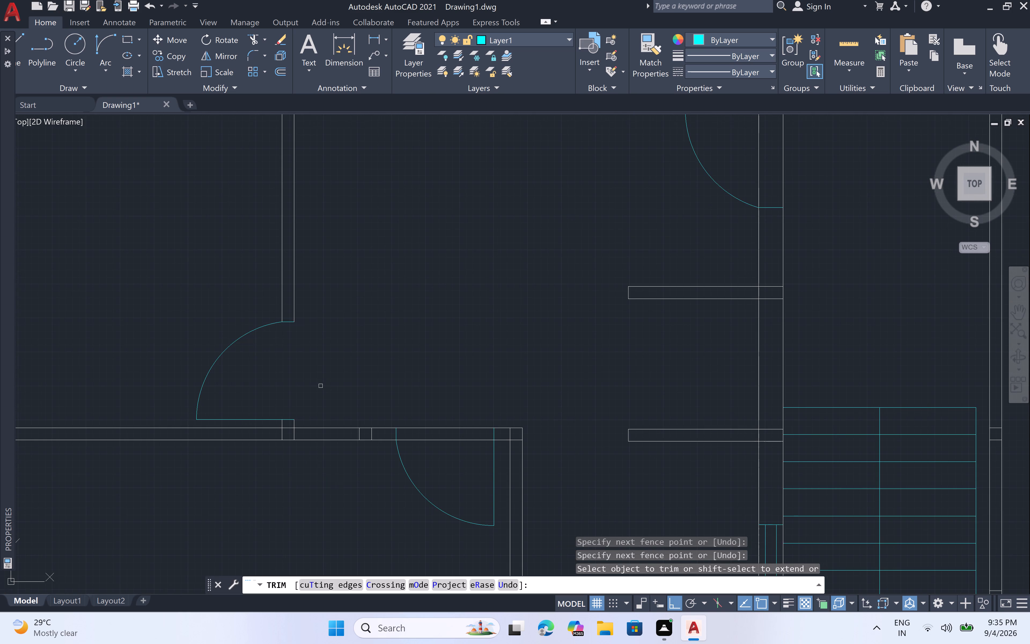
{"action": "scroll", "coordinate": [321, 386], "scroll_direction": "down", "scroll_amount": 2}
{"action": "scroll", "coordinate": [453, 323], "scroll_direction": "up", "scroll_amount": 3}
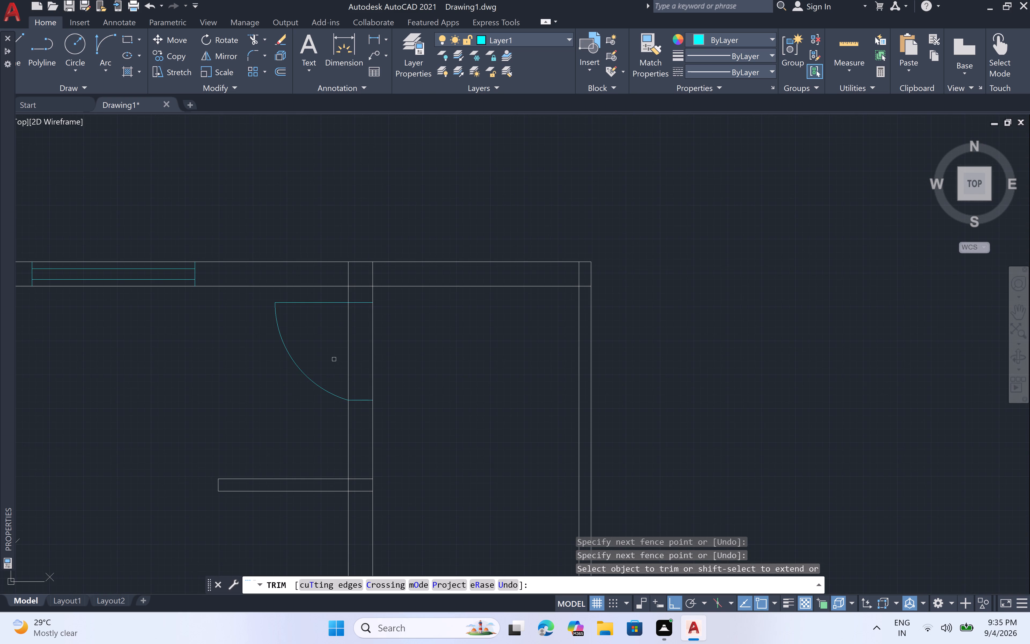
{"action": "left_click", "coordinate": [334, 359]}
{"action": "left_click", "coordinate": [479, 361]}
Trim the partition lines across the upper-middle door opening and the small lower-middle room's door opening.
{"action": "scroll", "coordinate": [477, 354], "scroll_direction": "down", "scroll_amount": 5}
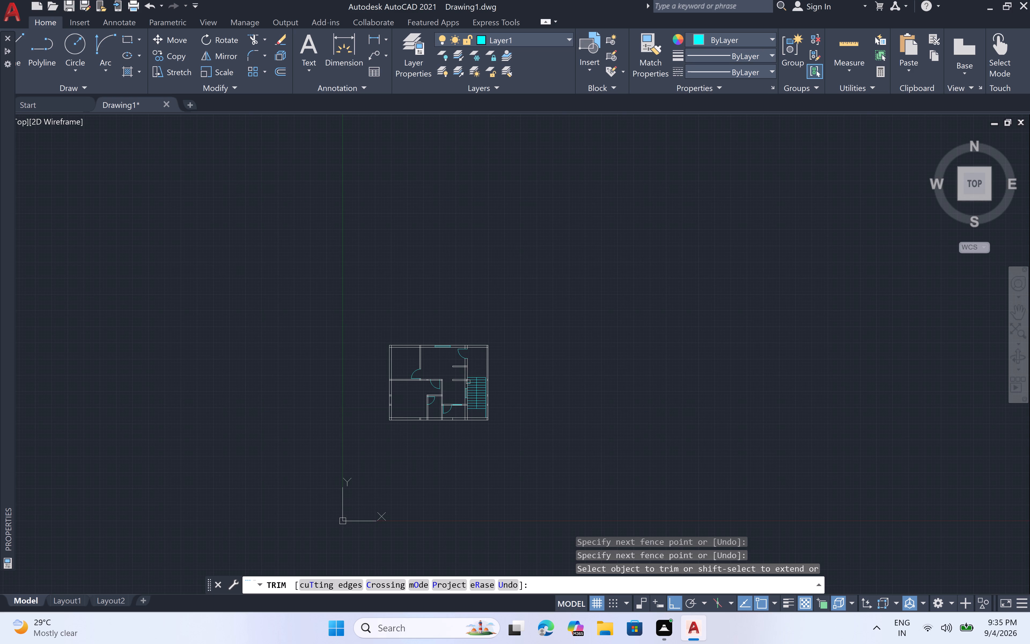
{"action": "scroll", "coordinate": [426, 378], "scroll_direction": "up", "scroll_amount": 4}
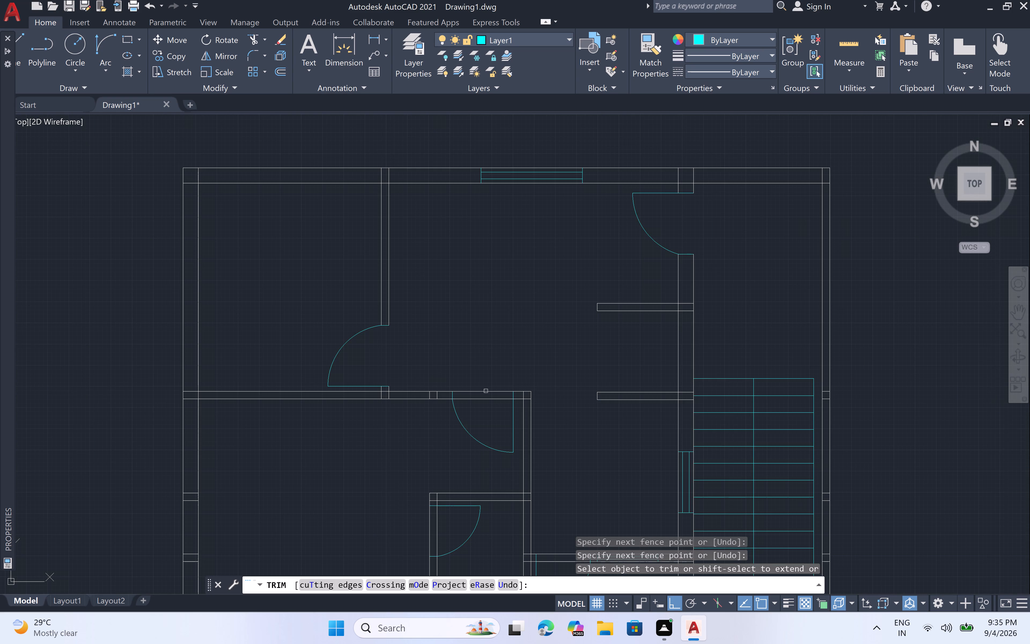
{"action": "left_click", "coordinate": [473, 376]}
{"action": "left_click", "coordinate": [478, 410]}
{"action": "scroll", "coordinate": [479, 398], "scroll_direction": "down", "scroll_amount": 4}
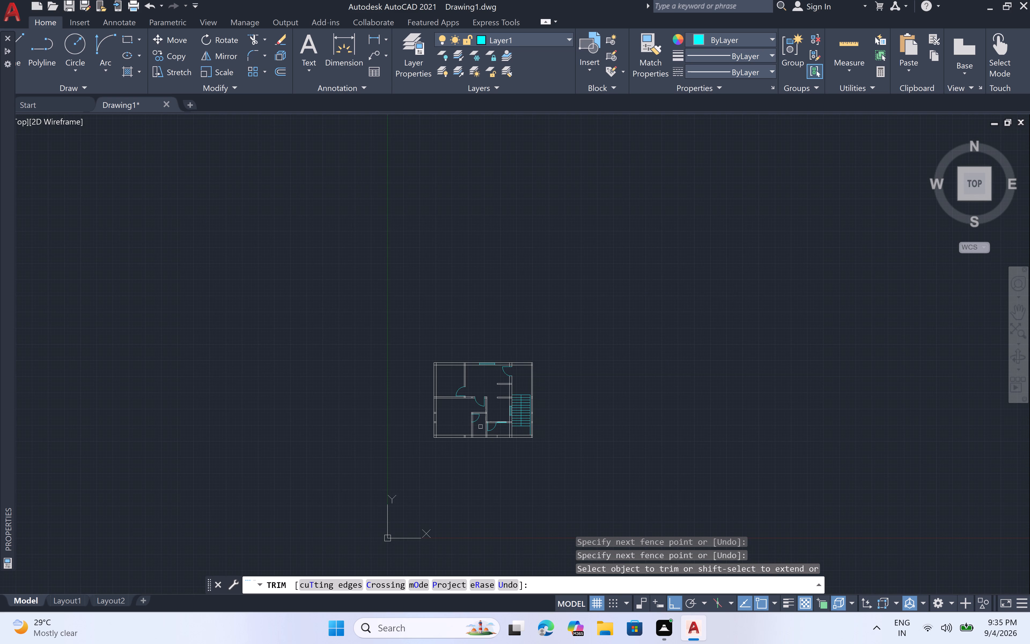
{"action": "scroll", "coordinate": [483, 429], "scroll_direction": "up", "scroll_amount": 4}
{"action": "left_click", "coordinate": [418, 367]}
{"action": "left_click", "coordinate": [389, 371]}
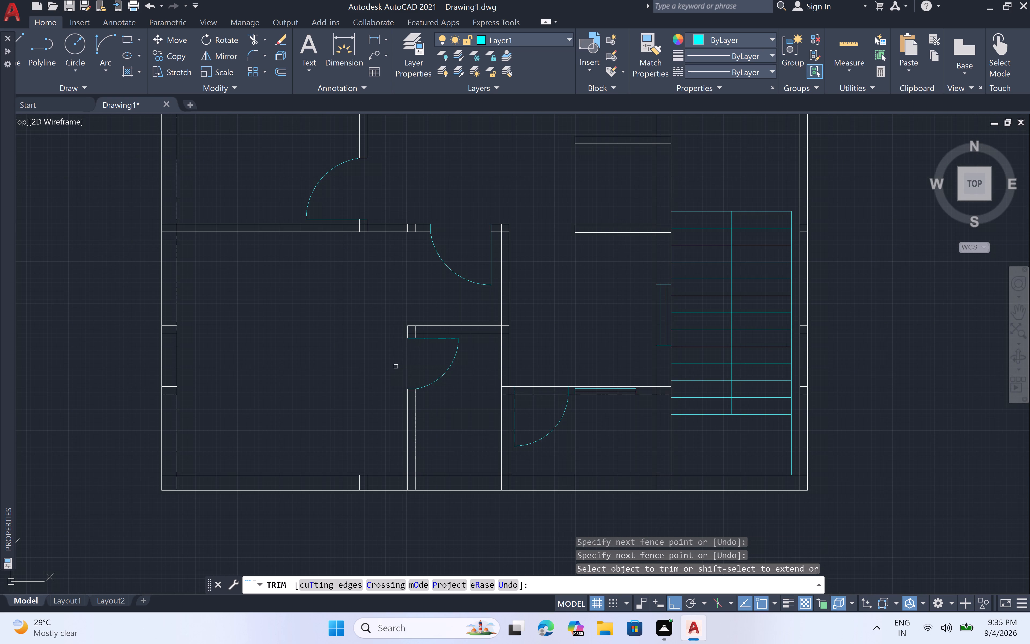
Trim the lower partition's lines across the door opening beside its window, and end the Trim command.
{"action": "scroll", "coordinate": [396, 366], "scroll_direction": "down", "scroll_amount": 4}
{"action": "scroll", "coordinate": [415, 372], "scroll_direction": "up", "scroll_amount": 4}
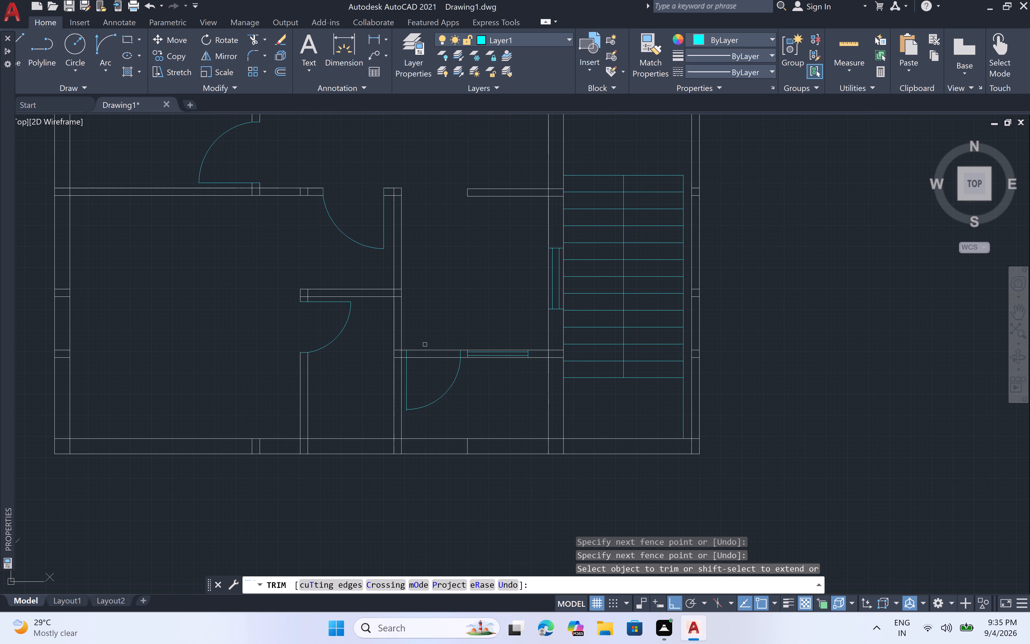
{"action": "left_click", "coordinate": [425, 343]}
{"action": "left_click", "coordinate": [427, 371]}
{"action": "scroll", "coordinate": [422, 311], "scroll_direction": "down", "scroll_amount": 3}
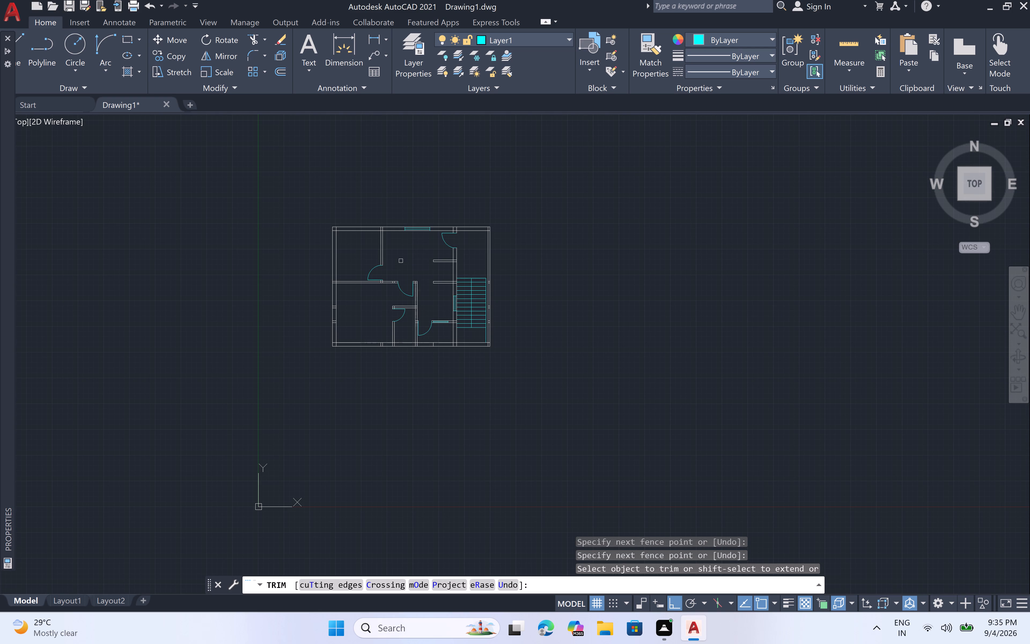
{"action": "scroll", "coordinate": [387, 285], "scroll_direction": "up", "scroll_amount": 4}
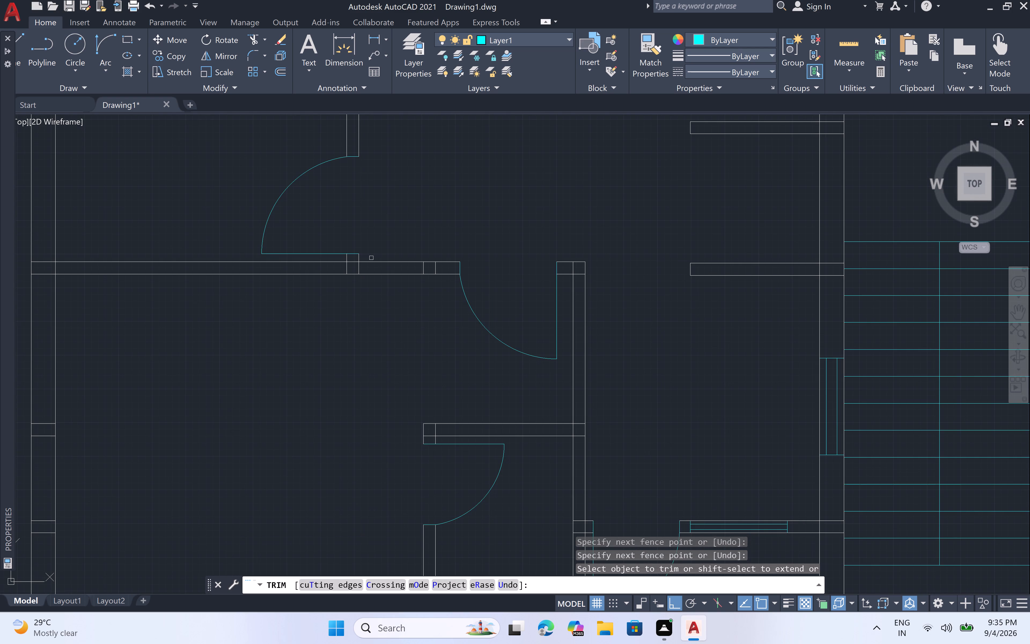
{"action": "middle_click_drag", "start_coordinate": [366, 243], "coordinate": [398, 333]}
{"action": "key", "text": "Escape"}
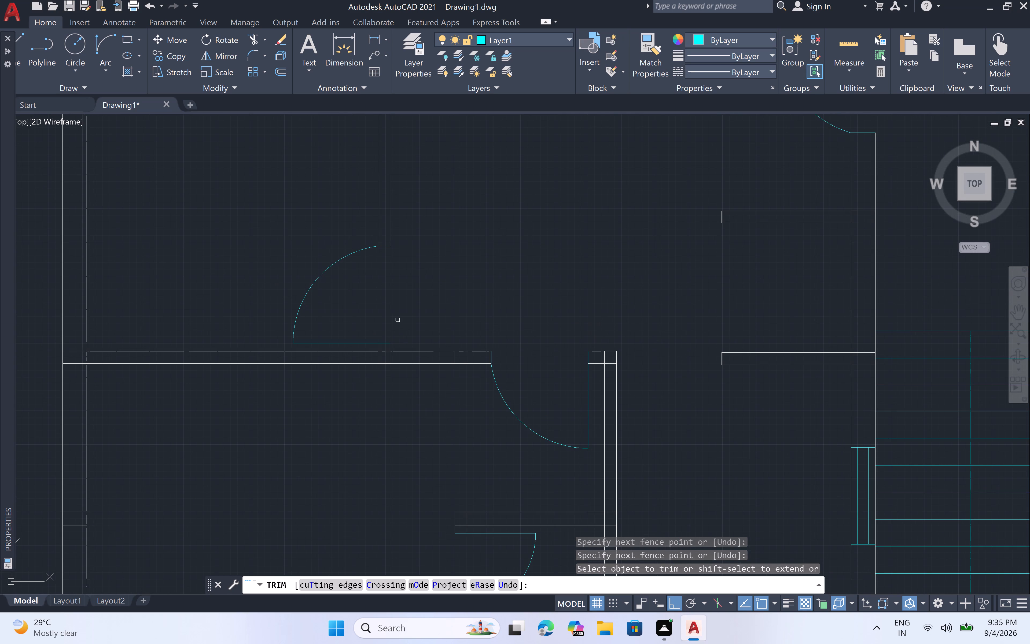
Offset the upper-left room's door leaf line 1" upward and the upper-middle door's leaf line 1" leftward.
{"action": "type", "text": "off 1"}
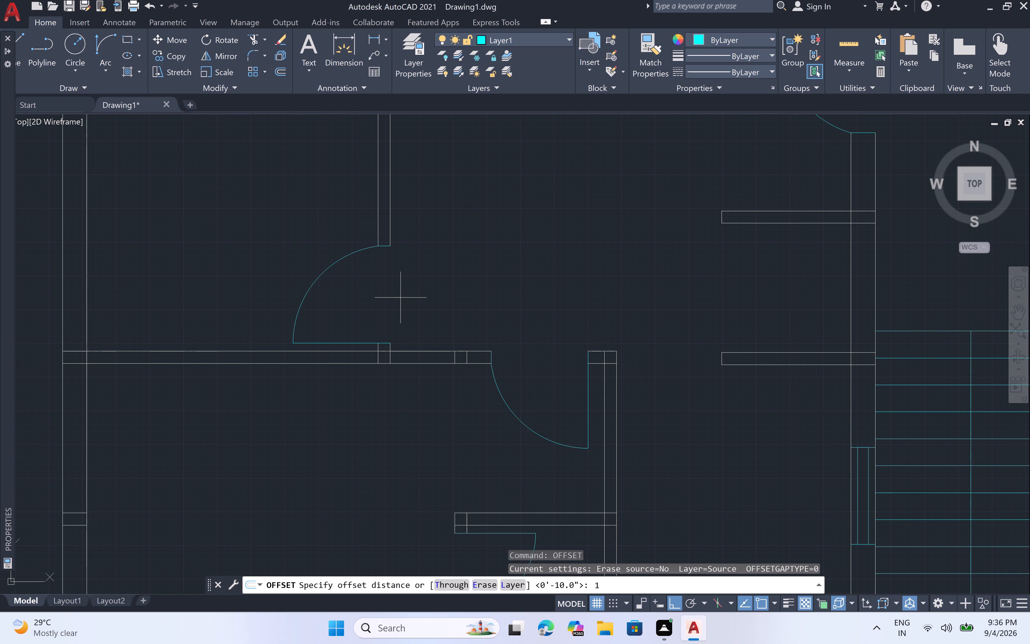
{"action": "type", "text": "\""}
{"action": "key", "text": "space"}
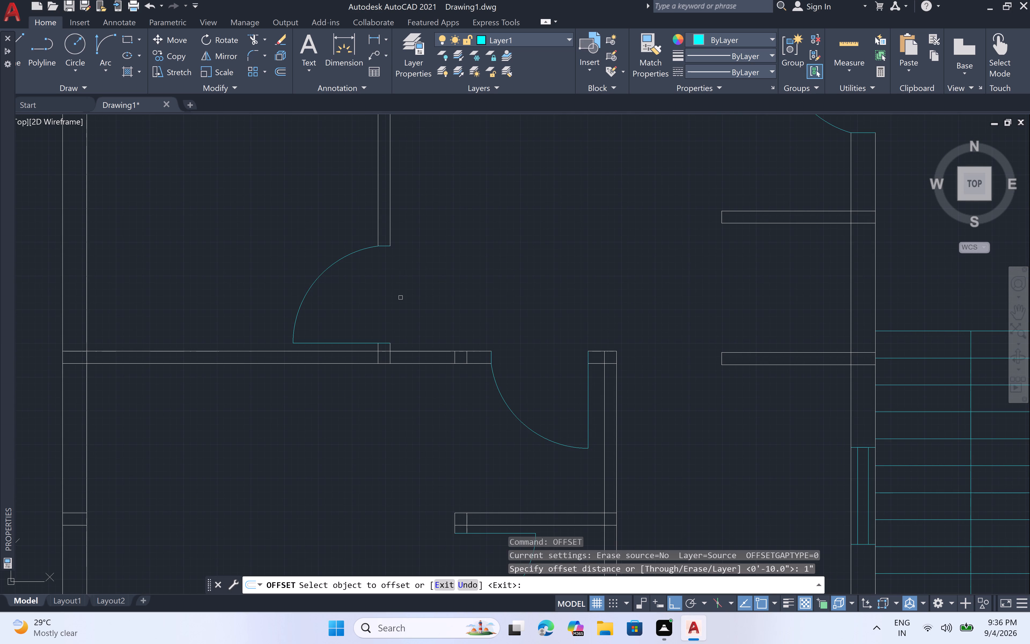
{"action": "left_click", "coordinate": [356, 344]}
{"action": "left_click", "coordinate": [357, 316]}
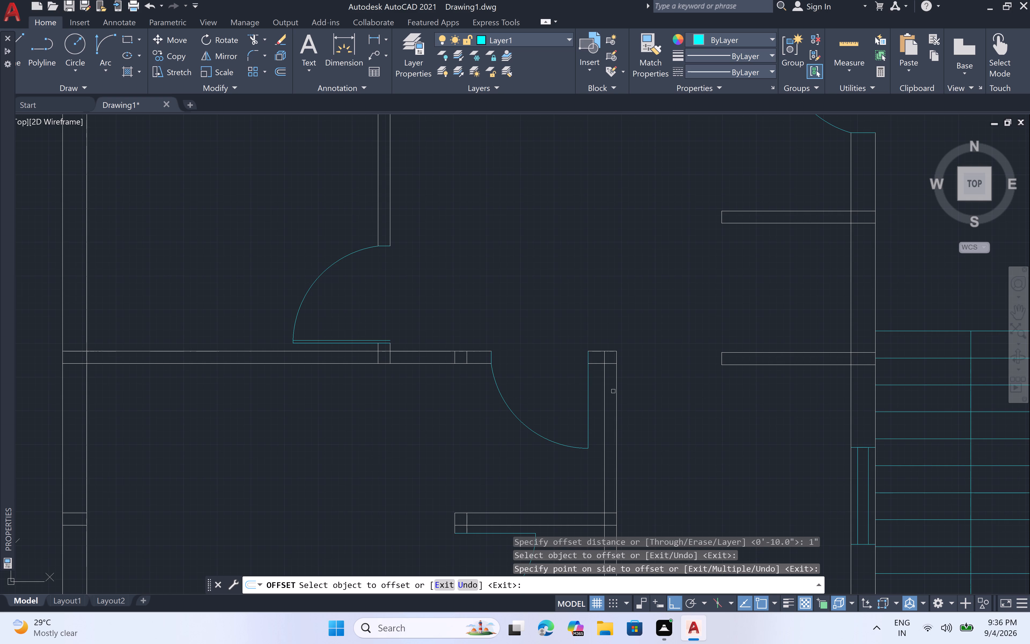
{"action": "left_click", "coordinate": [588, 396]}
{"action": "left_click", "coordinate": [566, 394]}
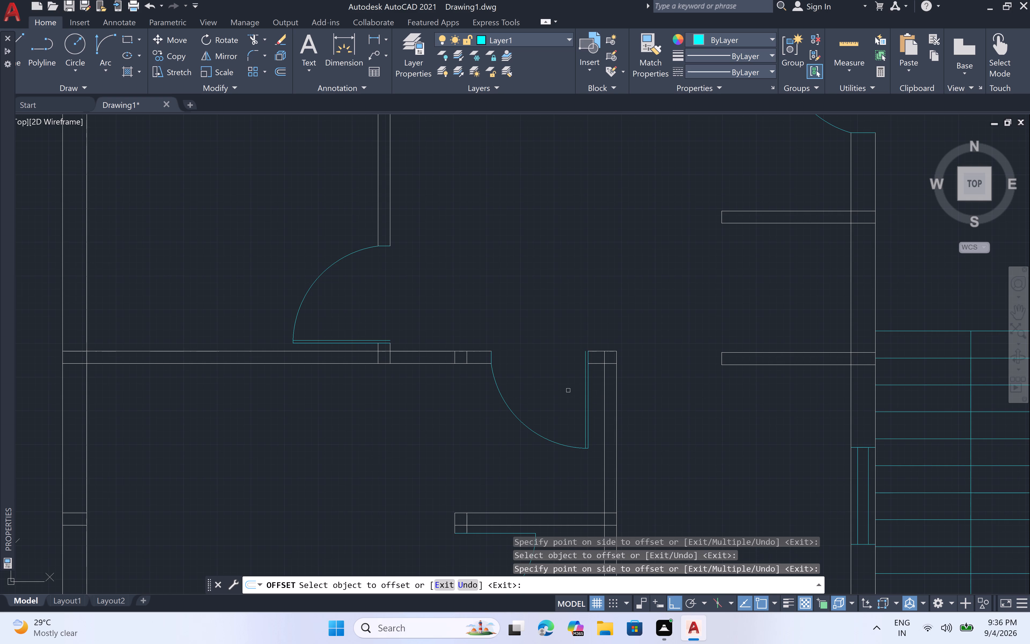
Offset the leaf line of the top door beside the staircase area 1" downward.
{"action": "scroll", "coordinate": [571, 386], "scroll_direction": "down", "scroll_amount": 4}
{"action": "scroll", "coordinate": [625, 318], "scroll_direction": "up", "scroll_amount": 1}
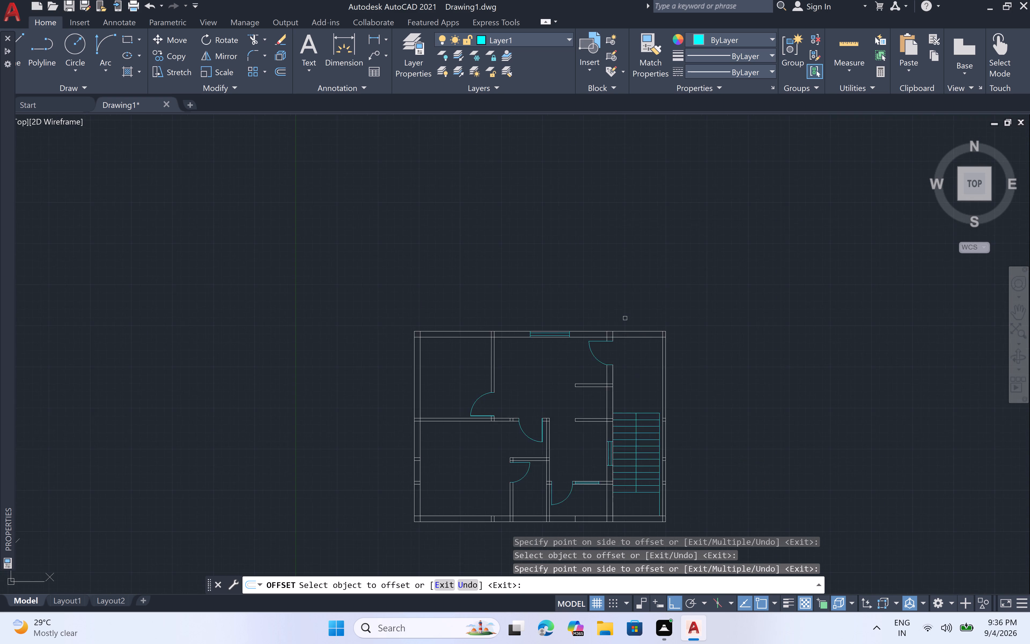
{"action": "scroll", "coordinate": [625, 318], "scroll_direction": "up", "scroll_amount": 1}
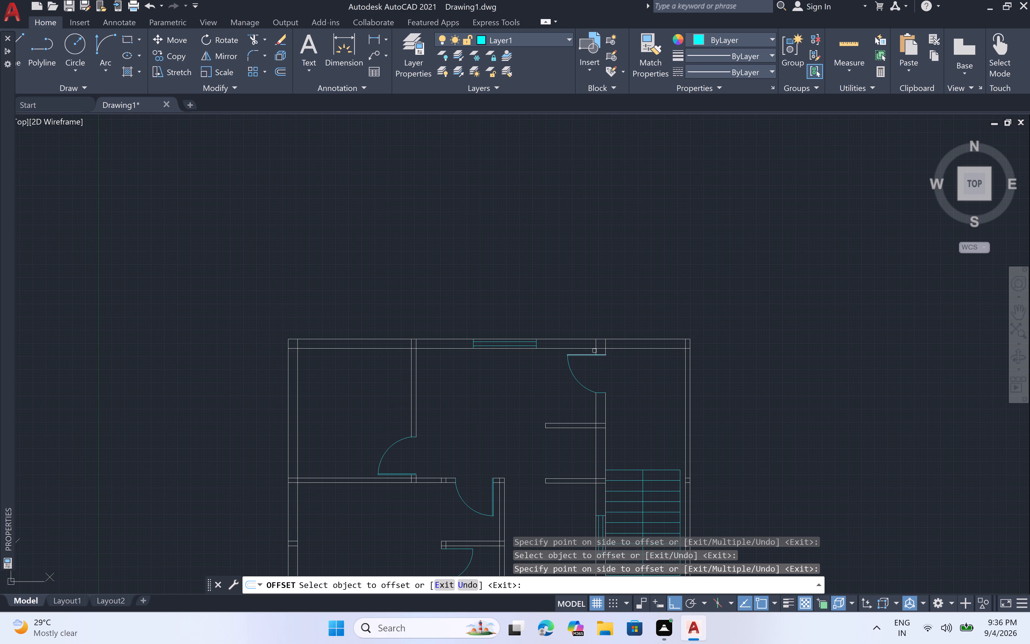
{"action": "scroll", "coordinate": [591, 349], "scroll_direction": "up", "scroll_amount": 4}
{"action": "double_click", "coordinate": [601, 386]}
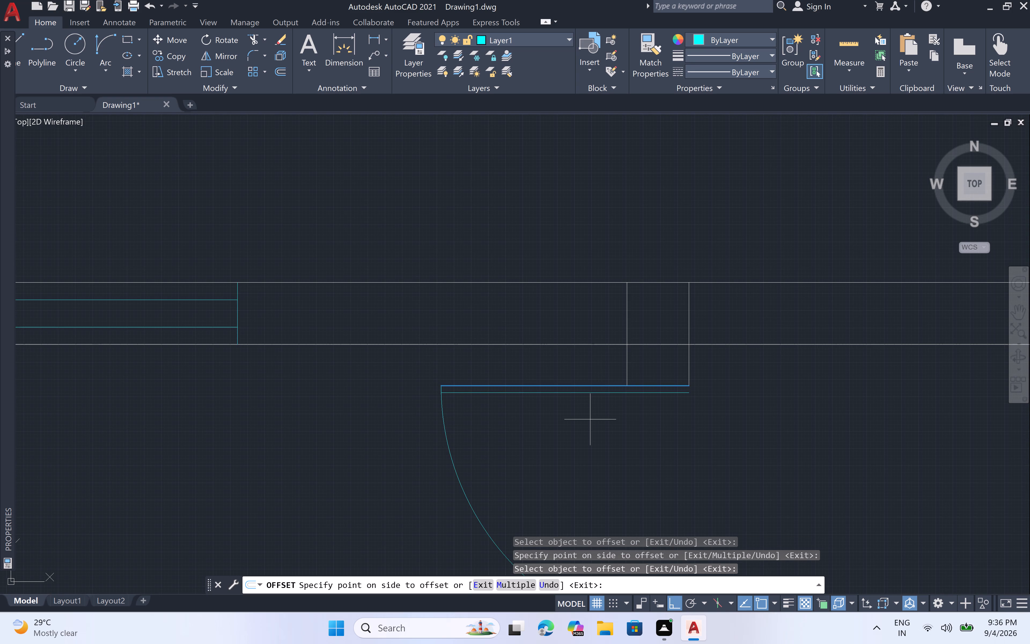
{"action": "left_click", "coordinate": [590, 419]}
Offset the small lower-middle room's door leaf line 1" downward.
{"action": "scroll", "coordinate": [590, 418], "scroll_direction": "down", "scroll_amount": 4}
{"action": "scroll", "coordinate": [676, 445], "scroll_direction": "down", "scroll_amount": 1}
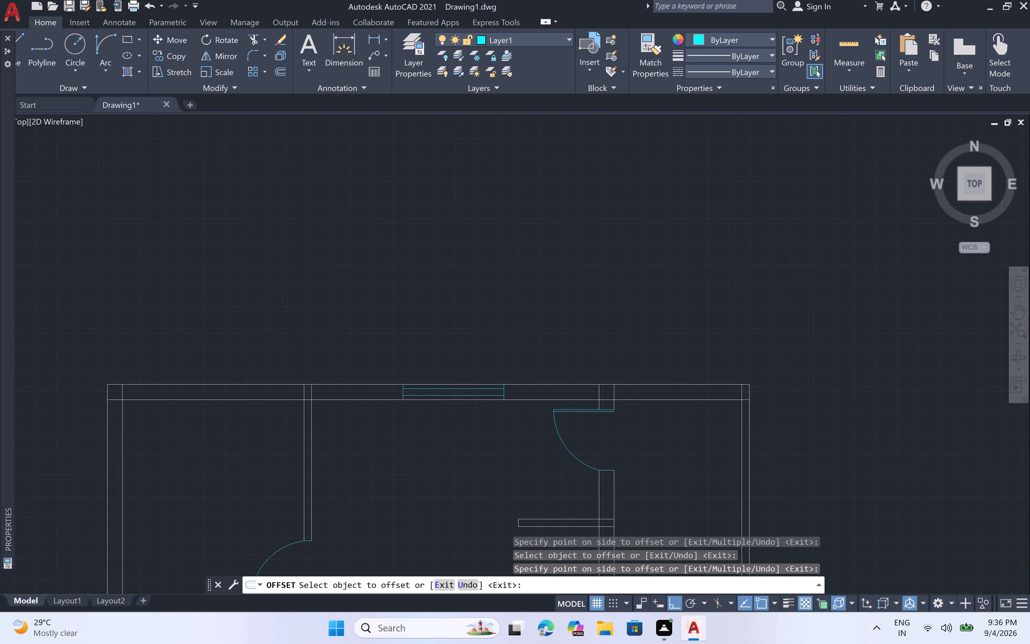
{"action": "middle_click_drag", "start_coordinate": [677, 446], "coordinate": [638, 251]}
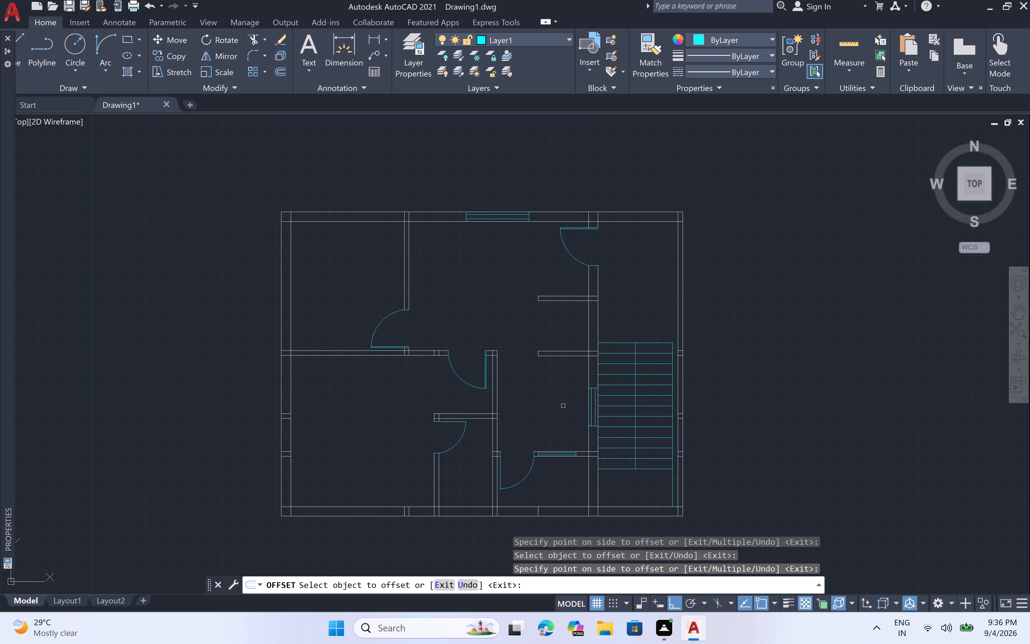
{"action": "scroll", "coordinate": [454, 421], "scroll_direction": "up", "scroll_amount": 4}
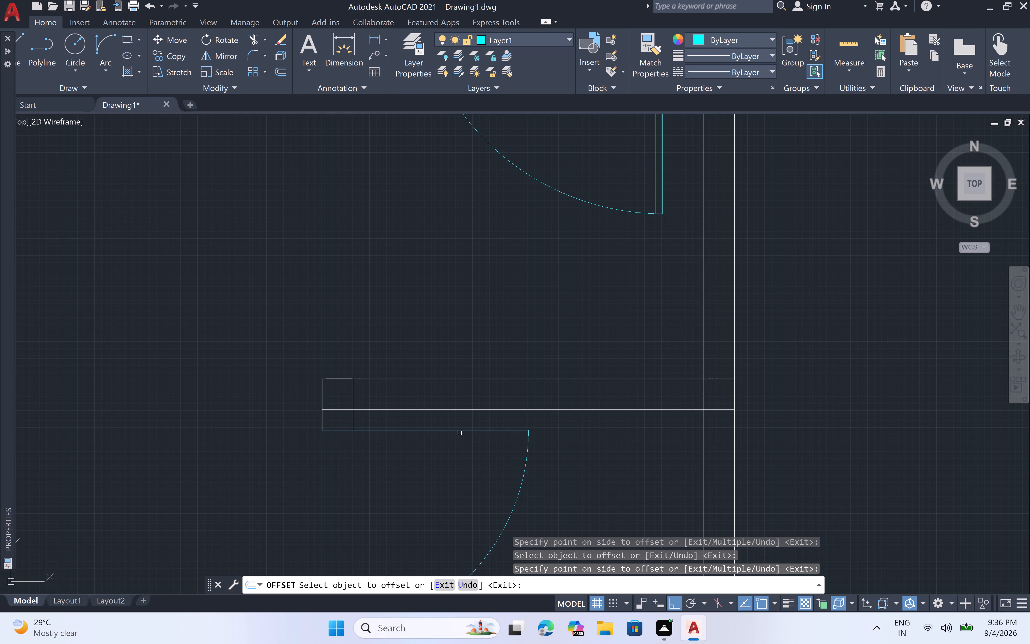
{"action": "double_click", "coordinate": [458, 430]}
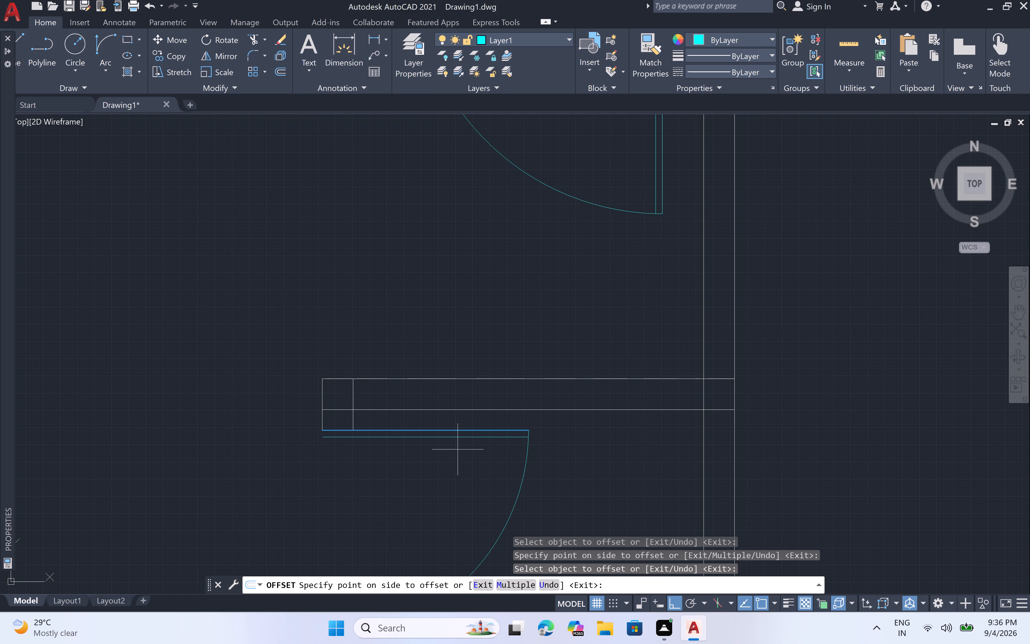
{"action": "left_click", "coordinate": [455, 451]}
{"action": "scroll", "coordinate": [454, 449], "scroll_direction": "down", "scroll_amount": 5}
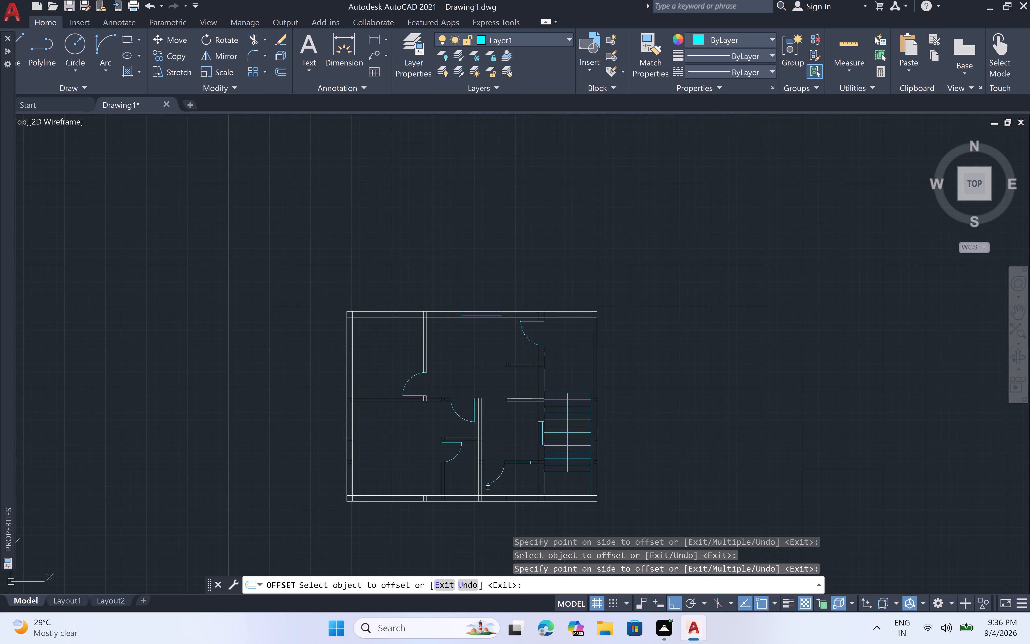
Offset the leaf line of the door beside the lower partition's window 1" rightward and end the Offset command.
{"action": "scroll", "coordinate": [487, 482], "scroll_direction": "up", "scroll_amount": 5}
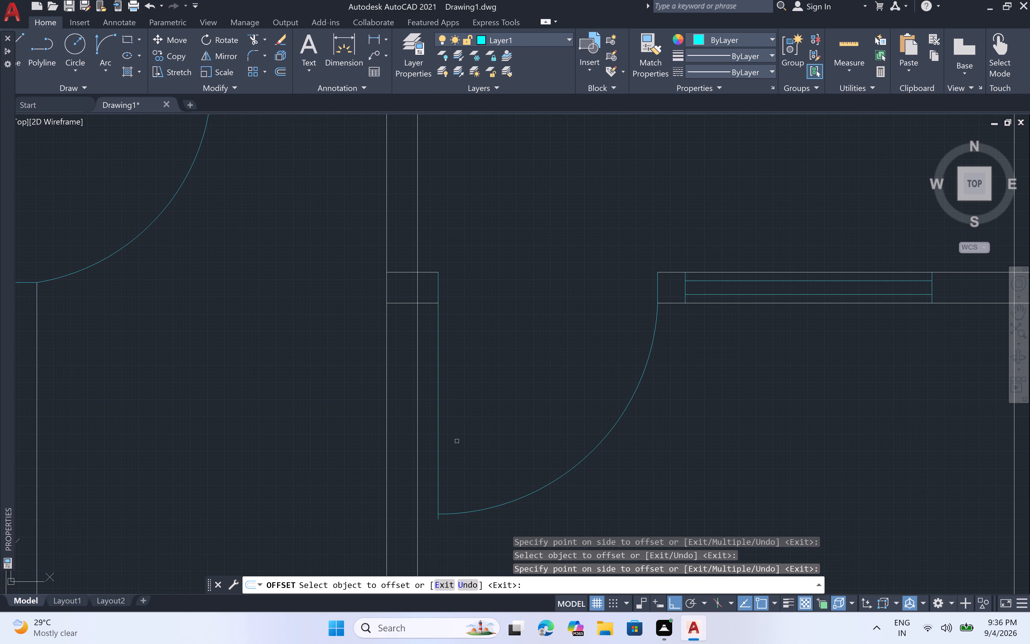
{"action": "left_click", "coordinate": [438, 457]}
{"action": "left_click", "coordinate": [506, 470]}
{"action": "key", "text": "Escape"}
Trim both leaf lines of the door beside the lower window where they extend below the swing arc.
{"action": "key", "text": "t"}
{"action": "key", "text": "r"}
{"action": "key", "text": "space"}
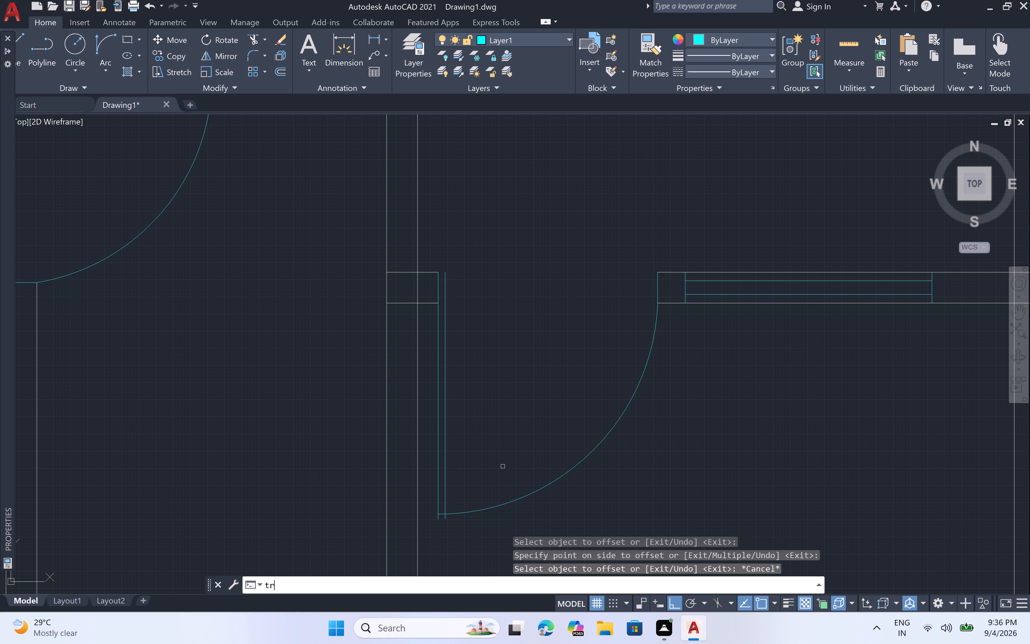
{"action": "scroll", "coordinate": [439, 520], "scroll_direction": "up", "scroll_amount": 5}
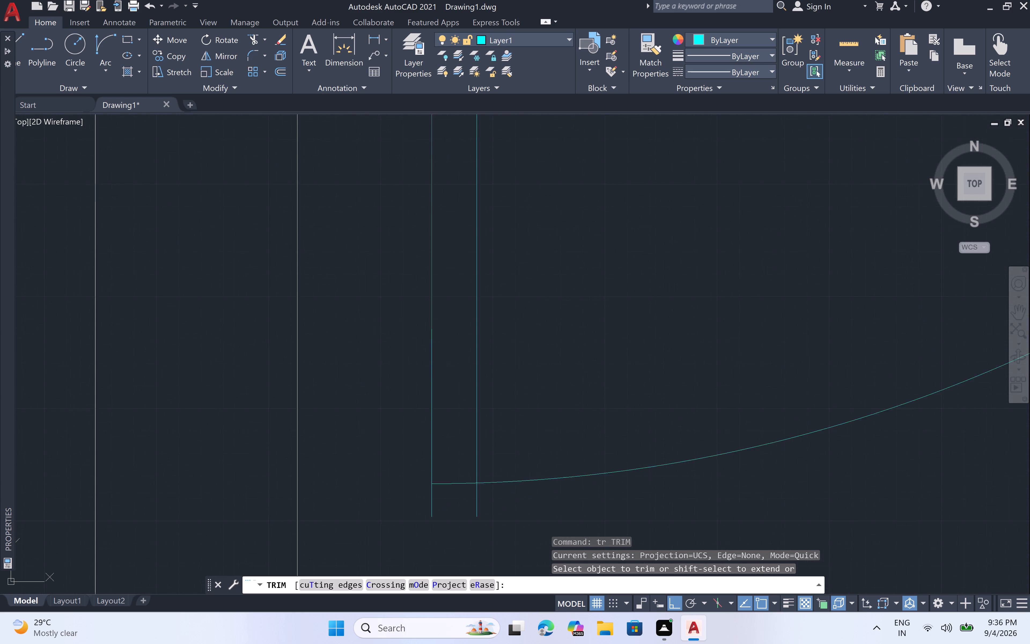
{"action": "double_click", "coordinate": [422, 502]}
{"action": "triple_click", "coordinate": [523, 500]}
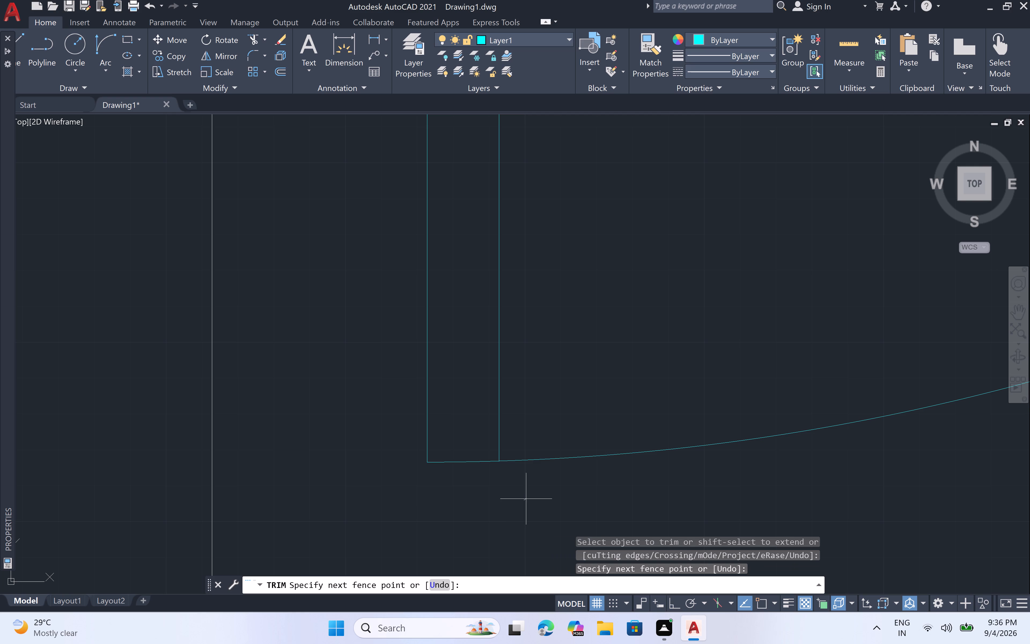
{"action": "key", "text": "Escape"}
Draw a short line closing the hinge end of the door leaf beside the lower partition's window.
{"action": "scroll", "coordinate": [531, 479], "scroll_direction": "down", "scroll_amount": 6}
{"action": "scroll", "coordinate": [534, 441], "scroll_direction": "down", "scroll_amount": 3}
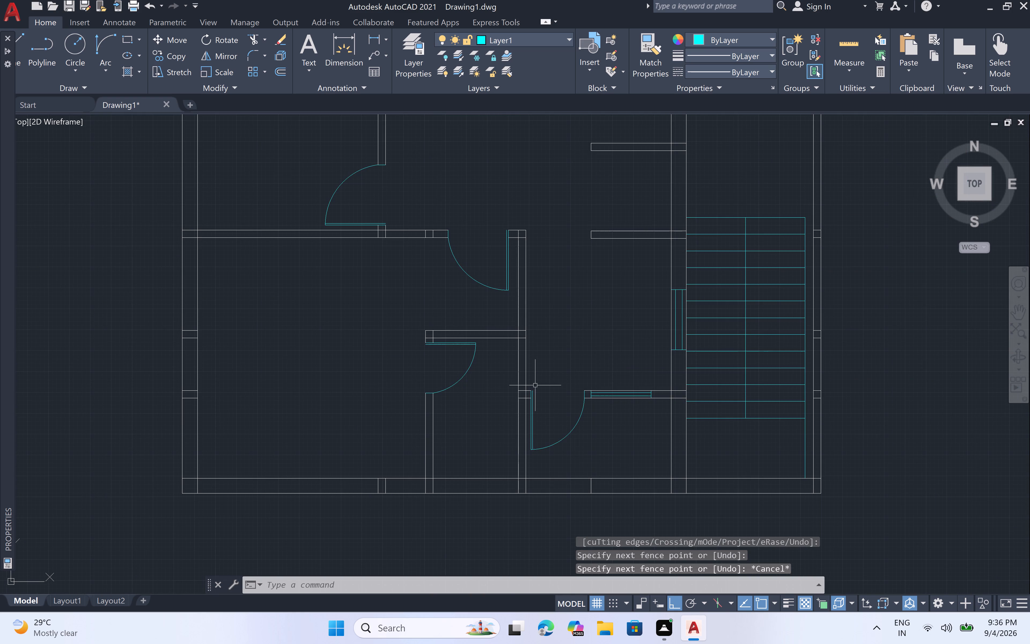
{"action": "scroll", "coordinate": [535, 385], "scroll_direction": "up", "scroll_amount": 4}
{"action": "type", "text": "l"}
{"action": "key", "text": "space"}
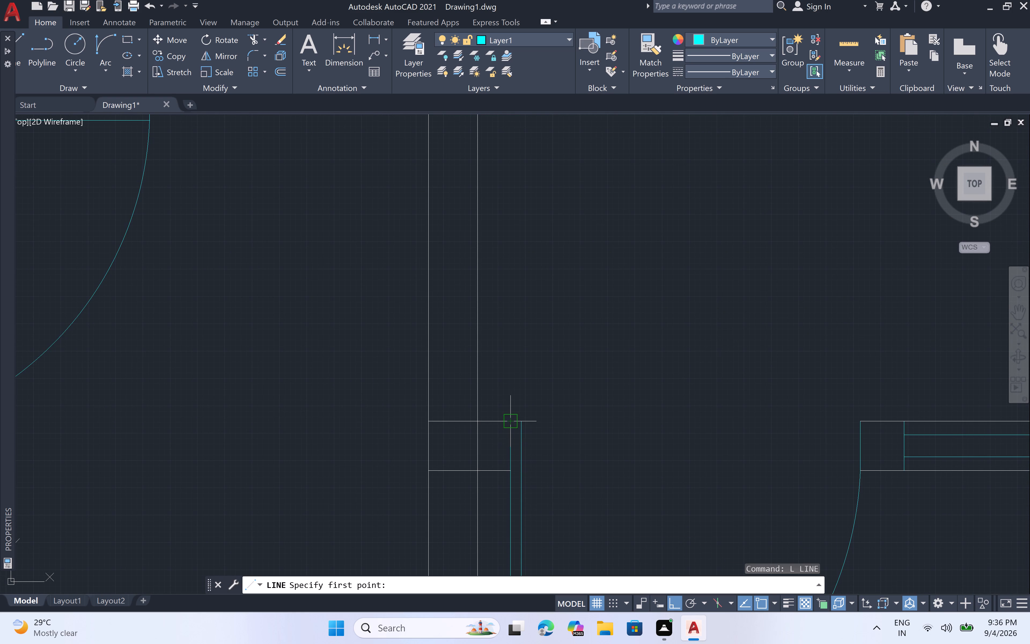
{"action": "scroll", "coordinate": [509, 416], "scroll_direction": "up", "scroll_amount": 3}
{"action": "left_click", "coordinate": [514, 438]}
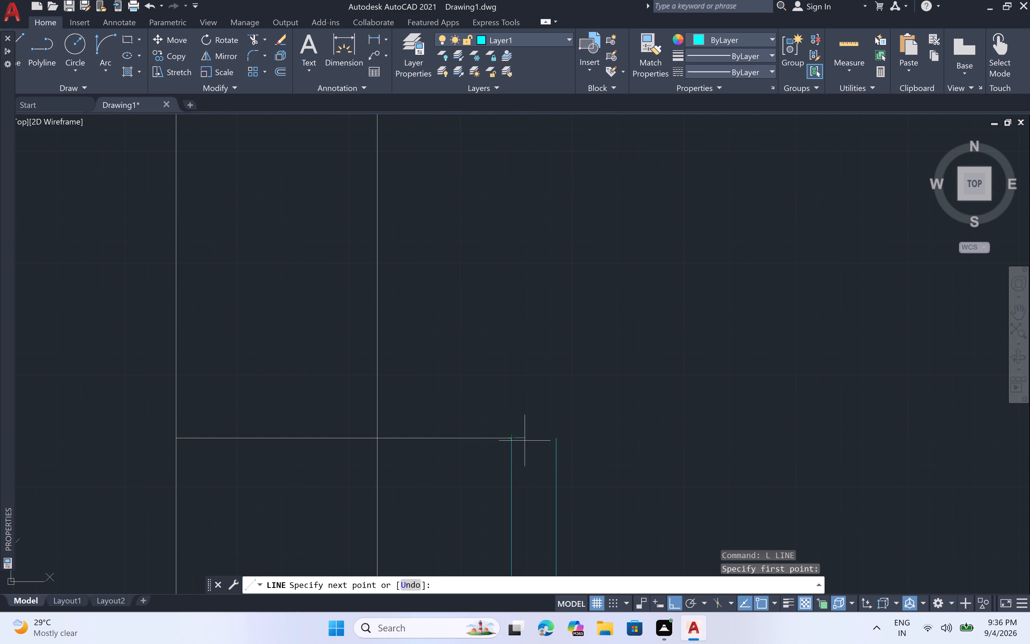
{"action": "left_click", "coordinate": [551, 440]}
{"action": "scroll", "coordinate": [555, 435], "scroll_direction": "down", "scroll_amount": 5}
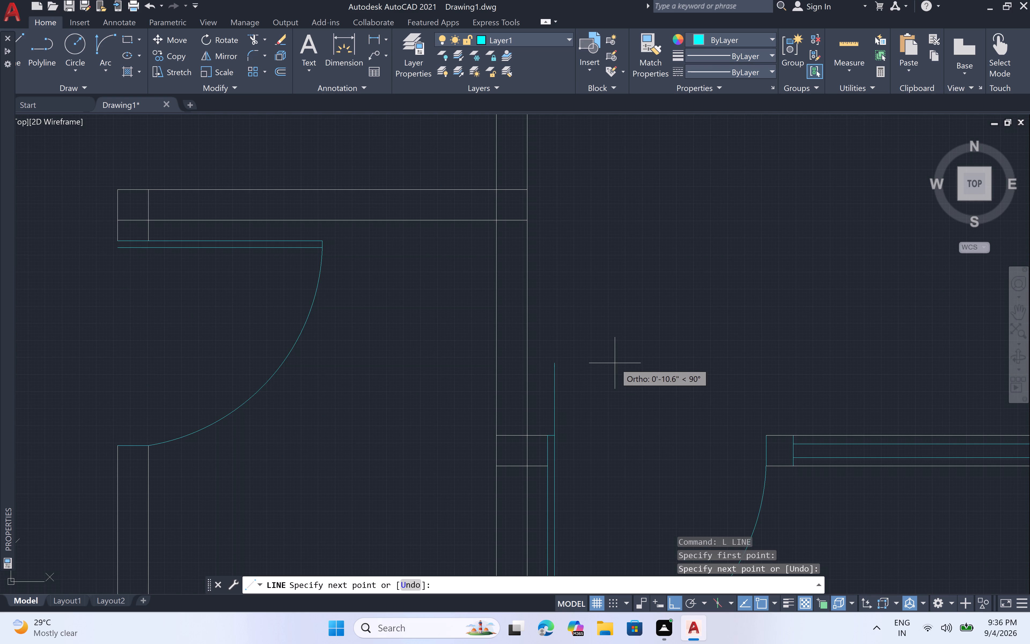
{"action": "key", "text": "space"}
Draw a short line closing the hinge end of the small lower-middle room's door leaf.
{"action": "scroll", "coordinate": [123, 238], "scroll_direction": "up", "scroll_amount": 4}
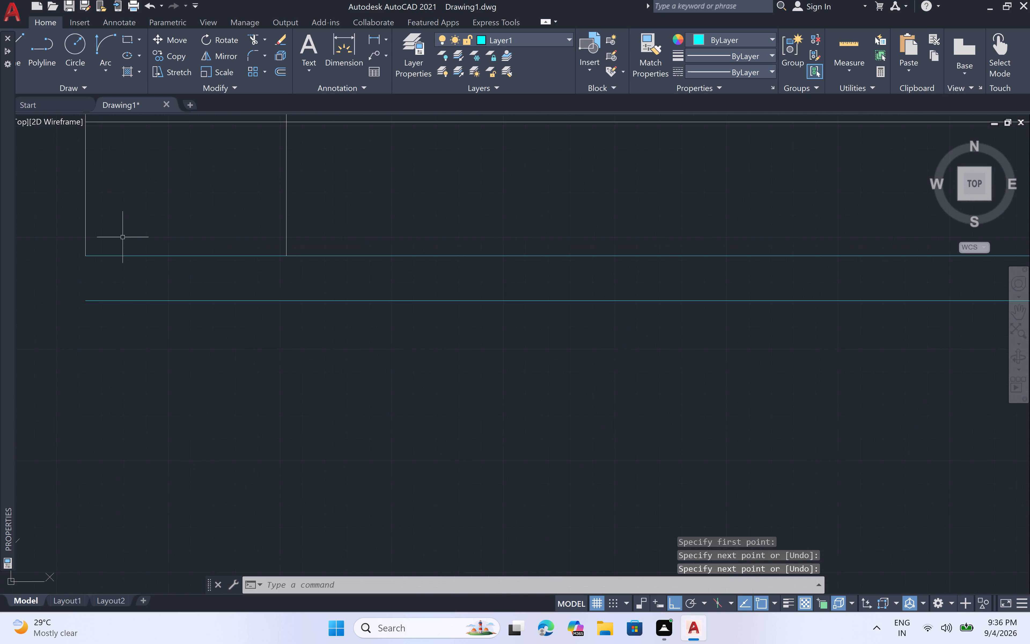
{"action": "type", "text": "l"}
{"action": "key", "text": "space"}
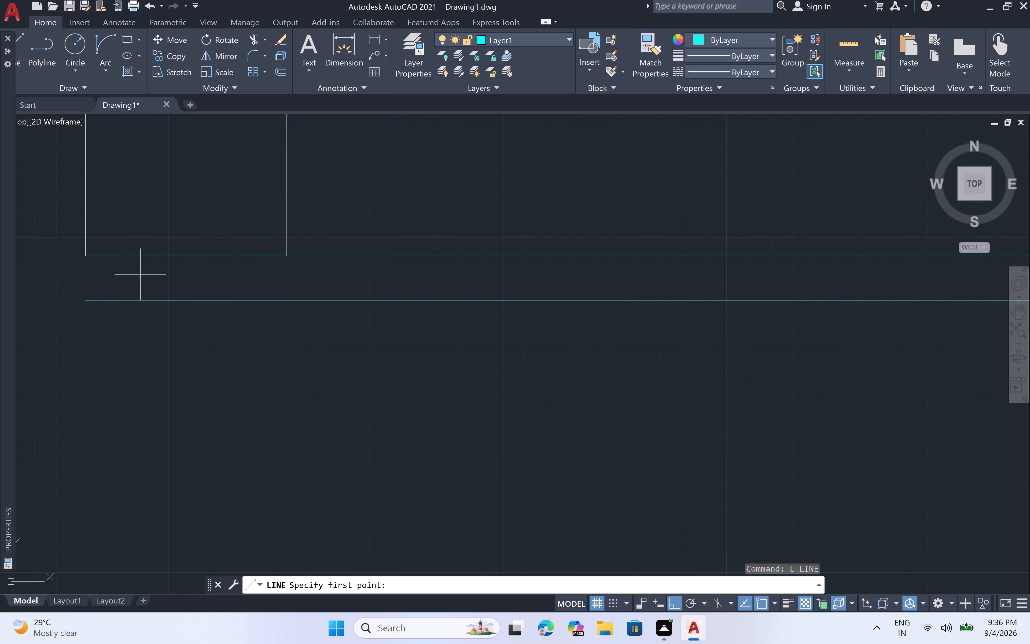
{"action": "left_click", "coordinate": [84, 259]}
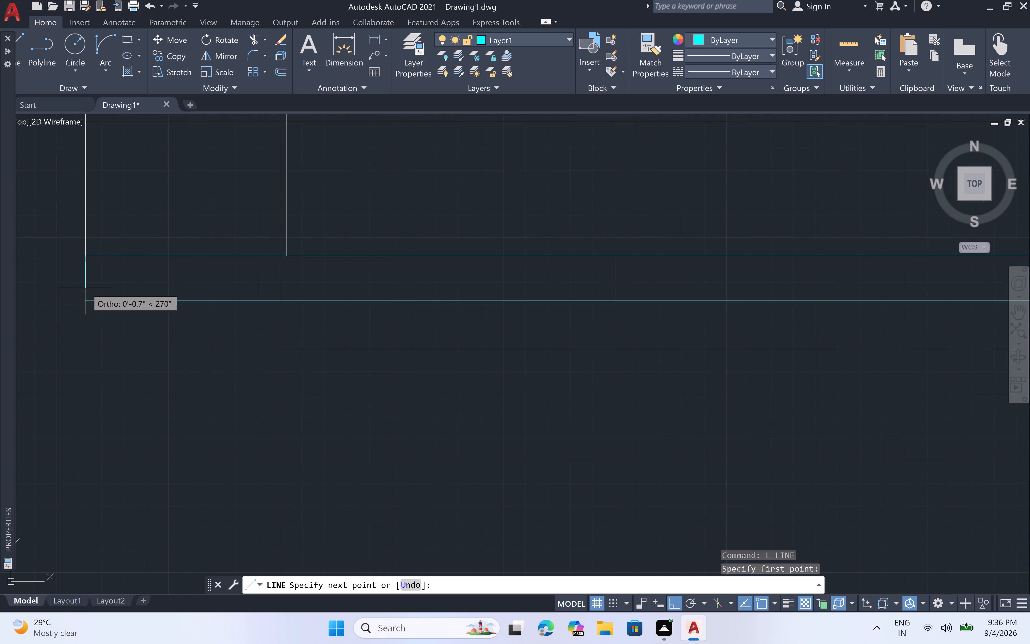
{"action": "left_click", "coordinate": [87, 304]}
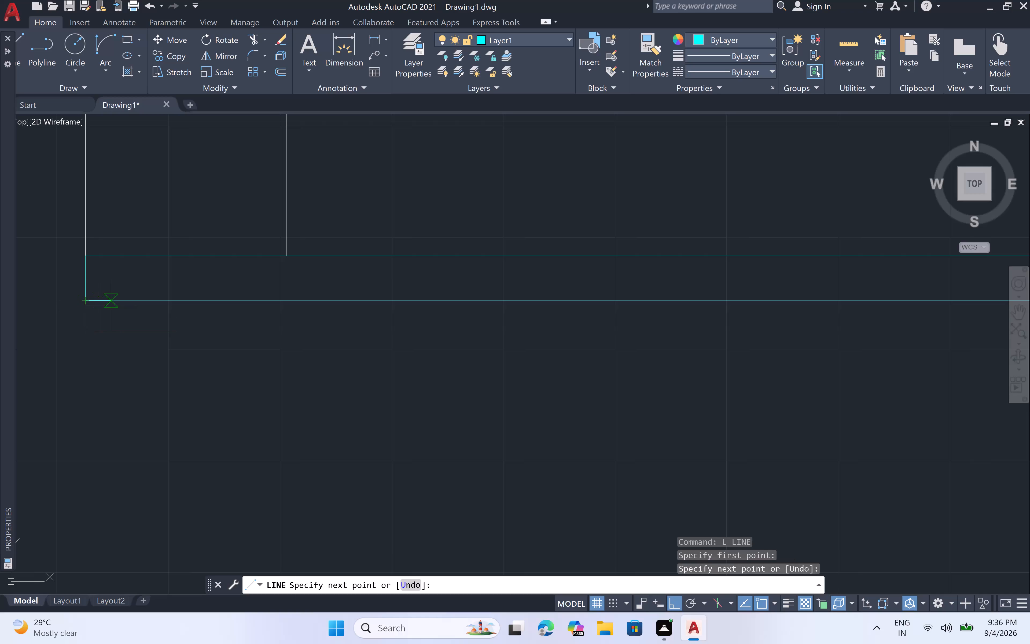
{"action": "key", "text": "space"}
Draw a short line closing the hinge end of the upper-middle door's leaf at the partition.
{"action": "scroll", "coordinate": [111, 304], "scroll_direction": "down", "scroll_amount": 8}
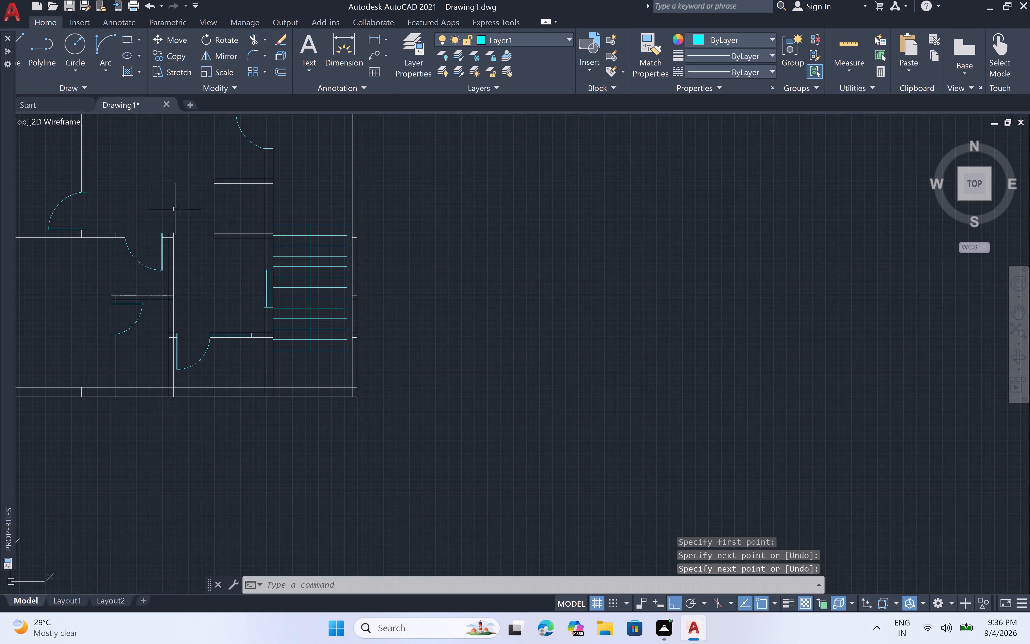
{"action": "scroll", "coordinate": [165, 227], "scroll_direction": "up", "scroll_amount": 5}
{"action": "scroll", "coordinate": [159, 304], "scroll_direction": "up", "scroll_amount": 1}
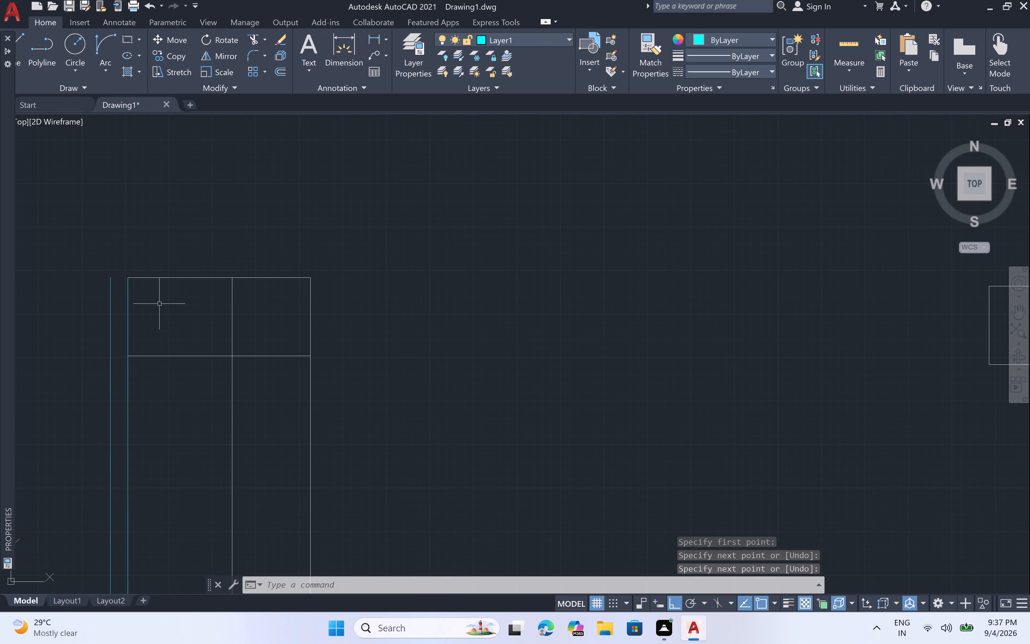
{"action": "type", "text": "l"}
{"action": "key", "text": "space"}
{"action": "left_click", "coordinate": [123, 282]}
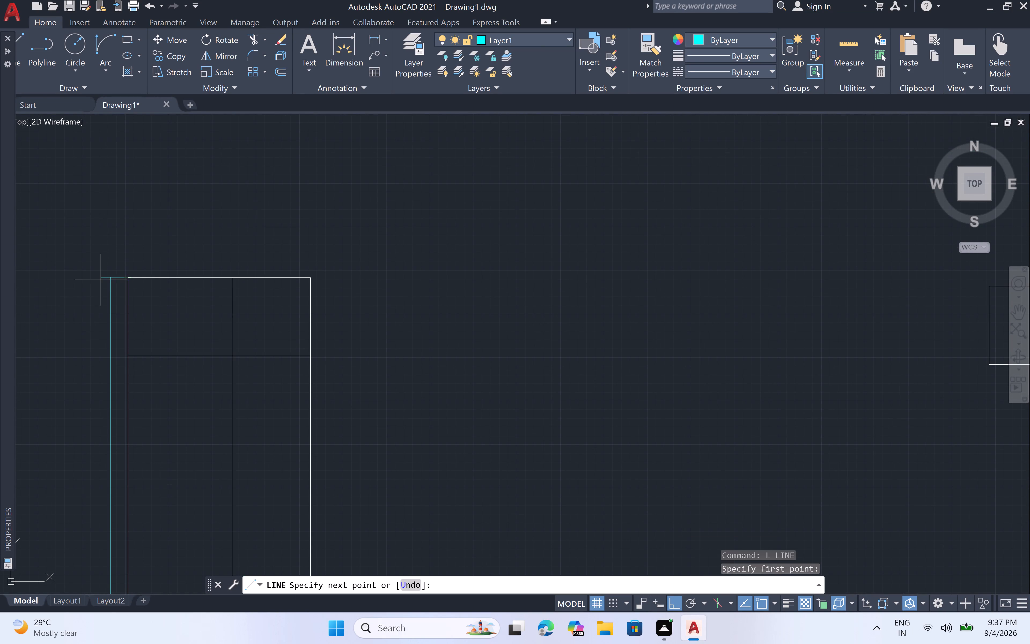
{"action": "left_click", "coordinate": [105, 280]}
{"action": "key", "text": "space"}
Draw a short line closing the hinge end of the upper-left room's door leaf.
{"action": "scroll", "coordinate": [160, 232], "scroll_direction": "down", "scroll_amount": 2}
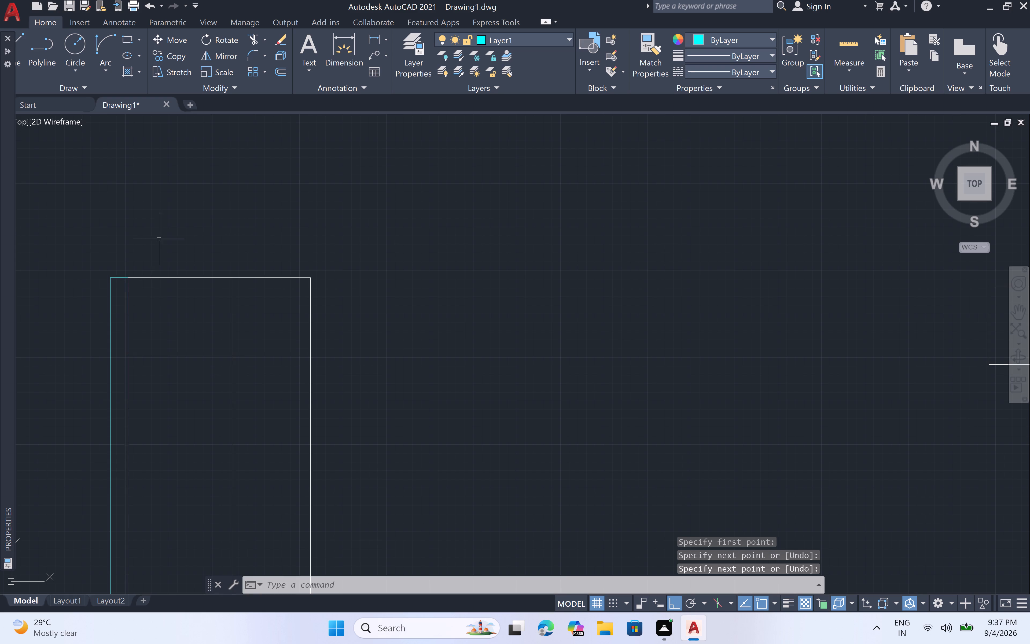
{"action": "scroll", "coordinate": [160, 233], "scroll_direction": "down", "scroll_amount": 6}
{"action": "middle_click_drag", "start_coordinate": [172, 220], "coordinate": [218, 283]}
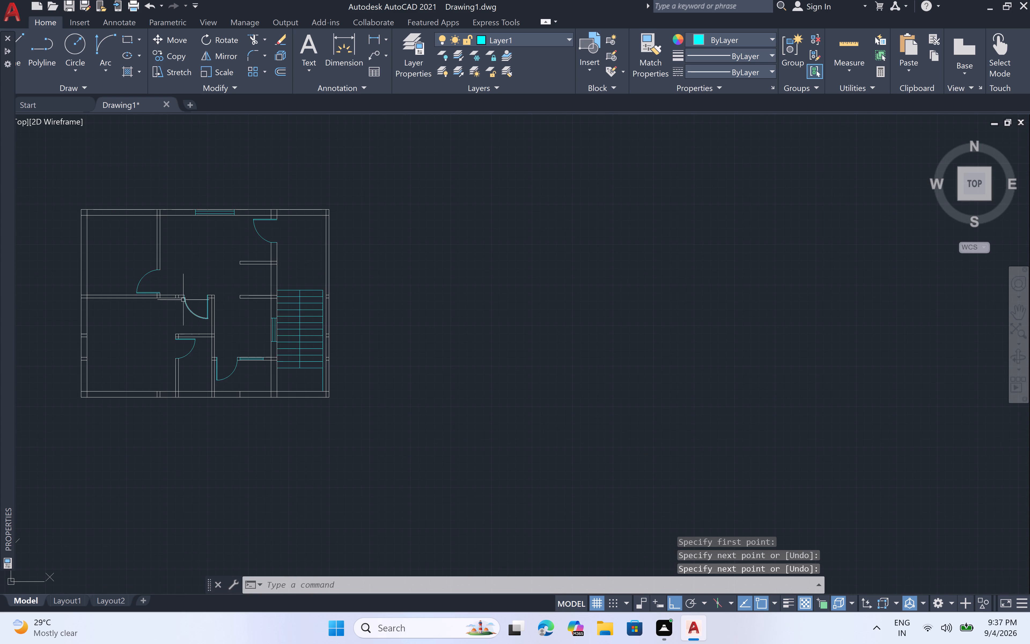
{"action": "scroll", "coordinate": [159, 294], "scroll_direction": "up", "scroll_amount": 5}
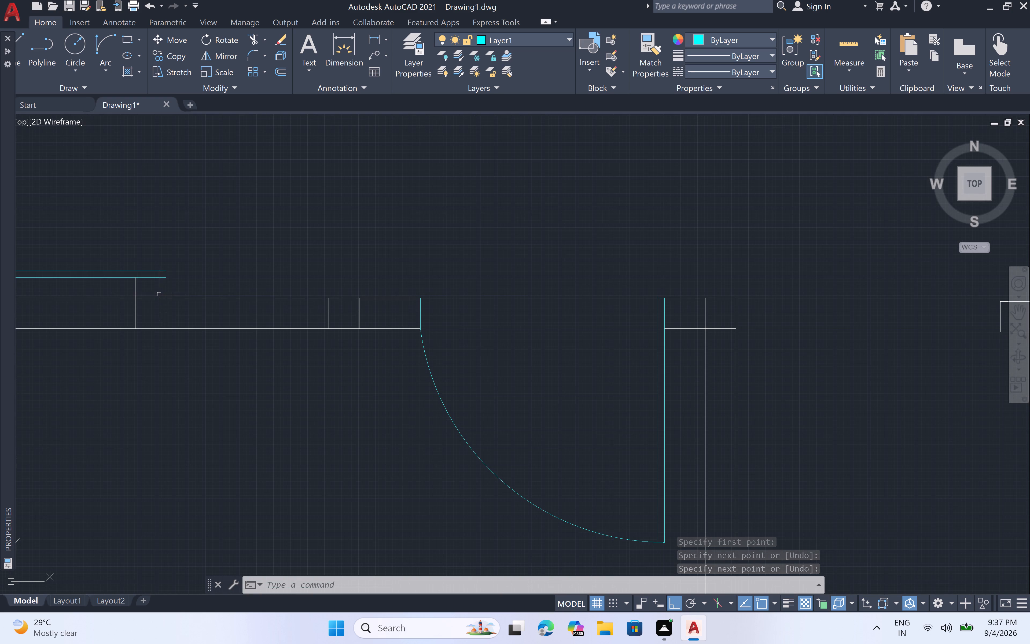
{"action": "type", "text": "l"}
{"action": "key", "text": "space"}
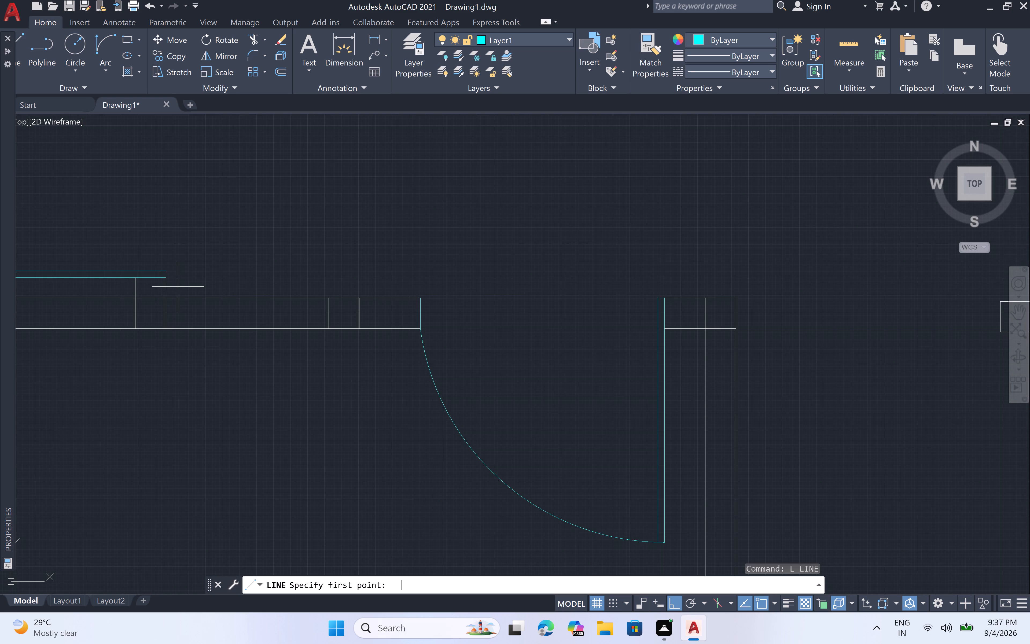
{"action": "scroll", "coordinate": [171, 276], "scroll_direction": "up", "scroll_amount": 4}
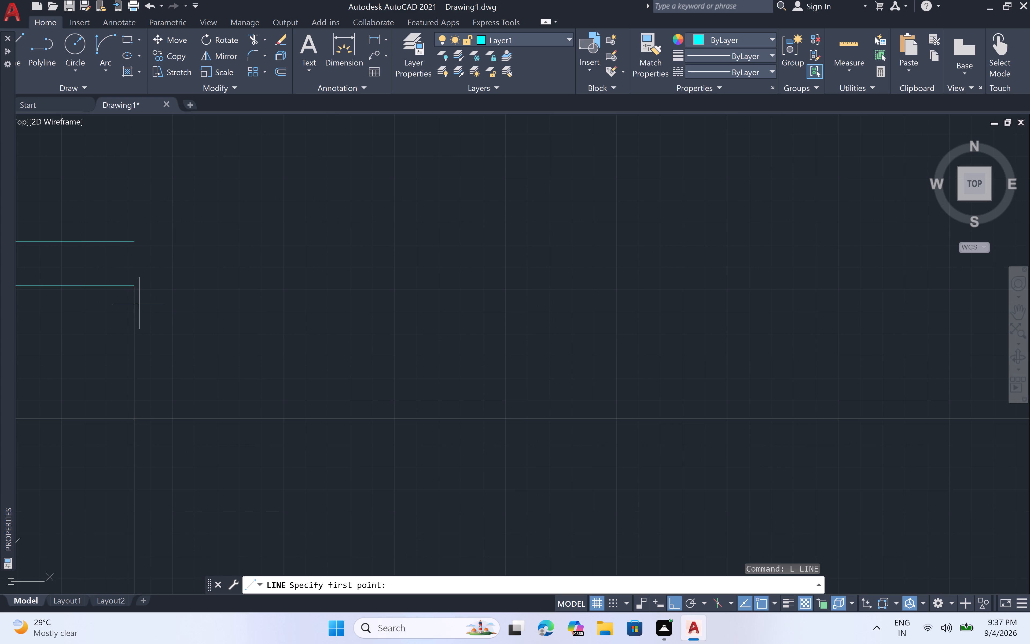
{"action": "left_click", "coordinate": [135, 288]}
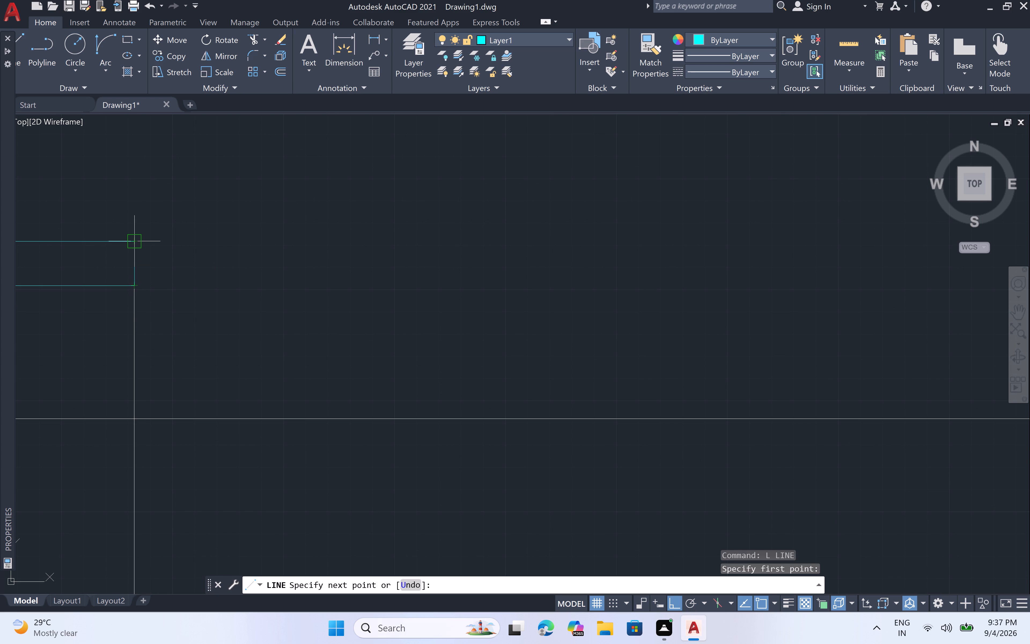
{"action": "left_click", "coordinate": [130, 246]}
{"action": "key", "text": "space"}
Draw a short line closing the hinge end of the top door's leaf near the staircase area.
{"action": "scroll", "coordinate": [163, 261], "scroll_direction": "down", "scroll_amount": 8}
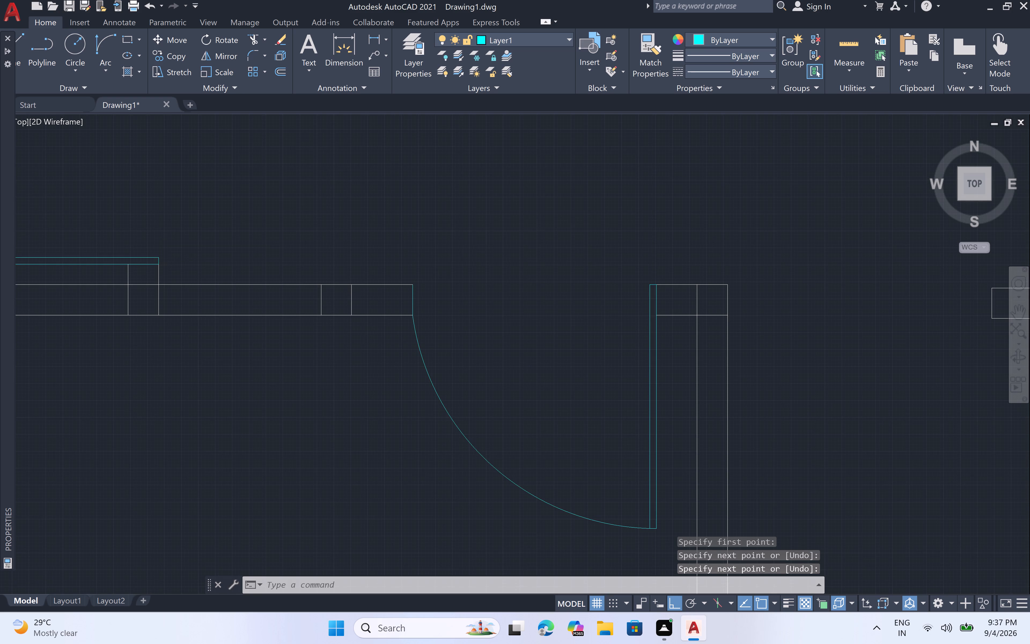
{"action": "scroll", "coordinate": [187, 278], "scroll_direction": "down", "scroll_amount": 2}
{"action": "scroll", "coordinate": [294, 200], "scroll_direction": "up", "scroll_amount": 4}
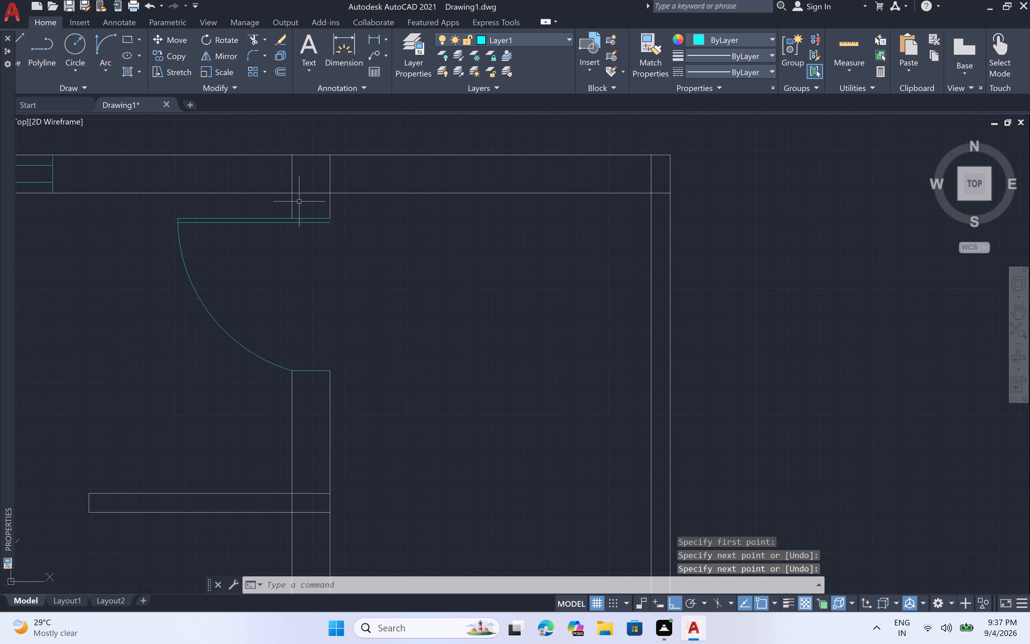
{"action": "scroll", "coordinate": [307, 215], "scroll_direction": "up", "scroll_amount": 3}
{"action": "key", "text": "l"}
{"action": "key", "text": "space"}
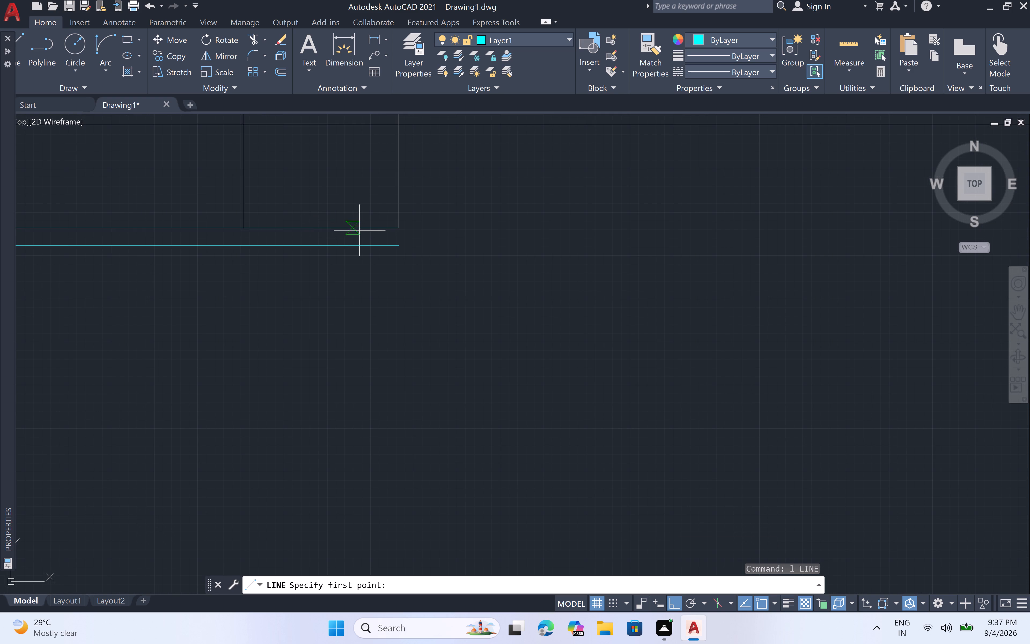
{"action": "left_click", "coordinate": [399, 224]}
{"action": "left_click", "coordinate": [397, 243]}
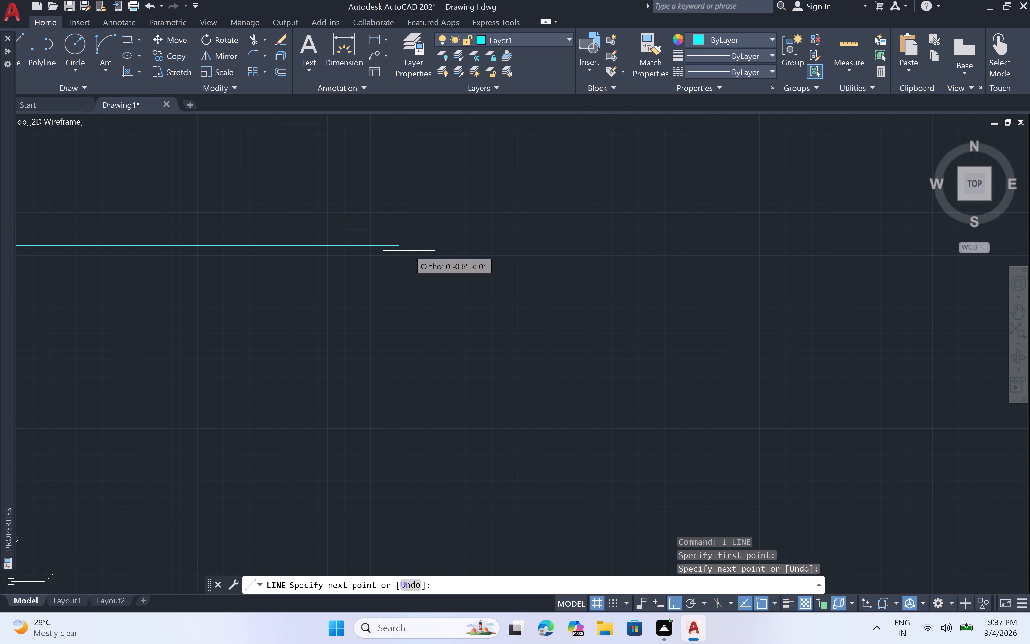
{"action": "key", "text": "space"}
Examine the door leaves and wall junctions across the whole floor plan.
{"action": "scroll", "coordinate": [409, 250], "scroll_direction": "down", "scroll_amount": 9}
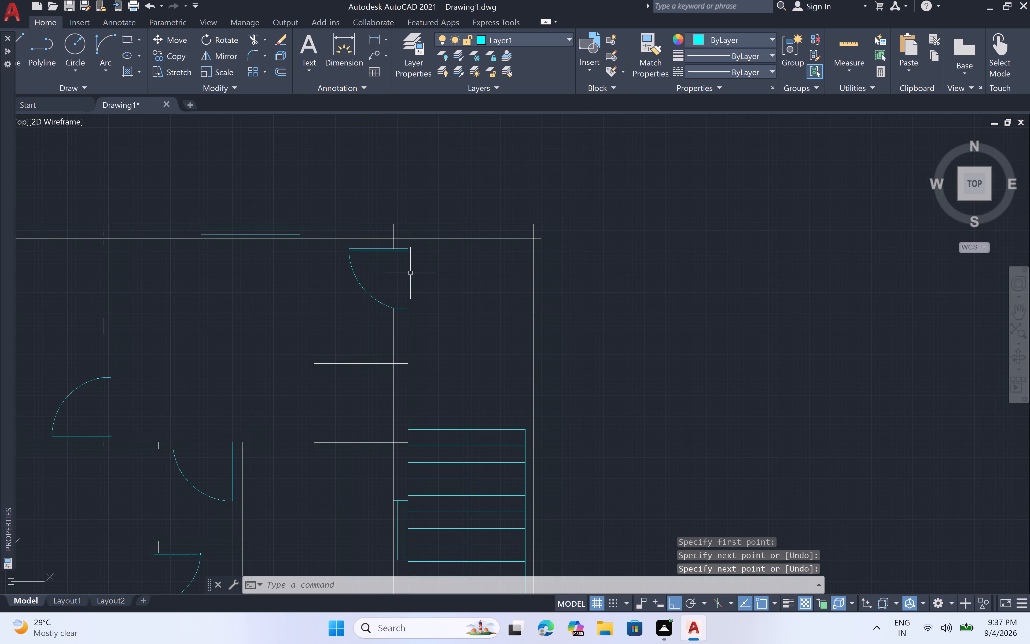
{"action": "scroll", "coordinate": [412, 276], "scroll_direction": "down", "scroll_amount": 3}
{"action": "scroll", "coordinate": [393, 373], "scroll_direction": "up", "scroll_amount": 2}
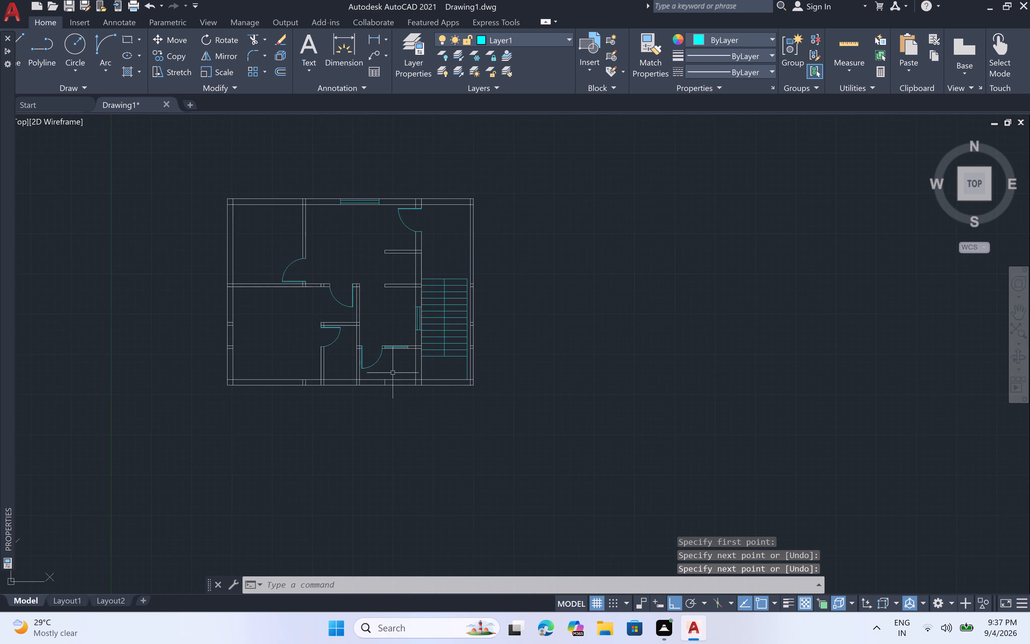
{"action": "scroll", "coordinate": [393, 373], "scroll_direction": "up", "scroll_amount": 2}
{"action": "scroll", "coordinate": [381, 336], "scroll_direction": "down", "scroll_amount": 2}
{"action": "scroll", "coordinate": [328, 224], "scroll_direction": "up", "scroll_amount": 2}
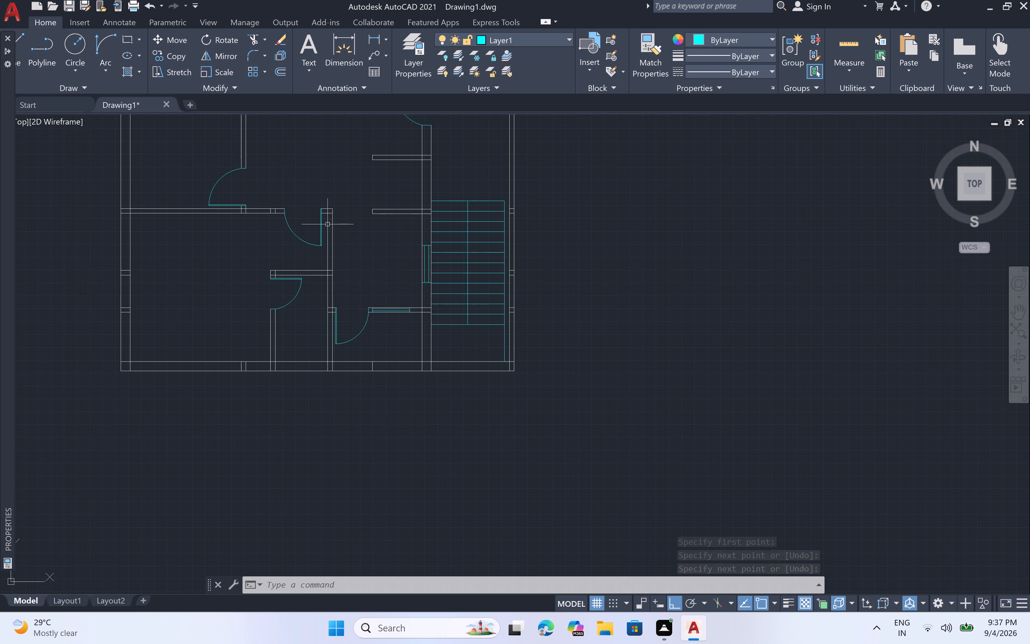
{"action": "scroll", "coordinate": [328, 224], "scroll_direction": "down", "scroll_amount": 2}
{"action": "middle_click_drag", "start_coordinate": [353, 239], "coordinate": [351, 264]}
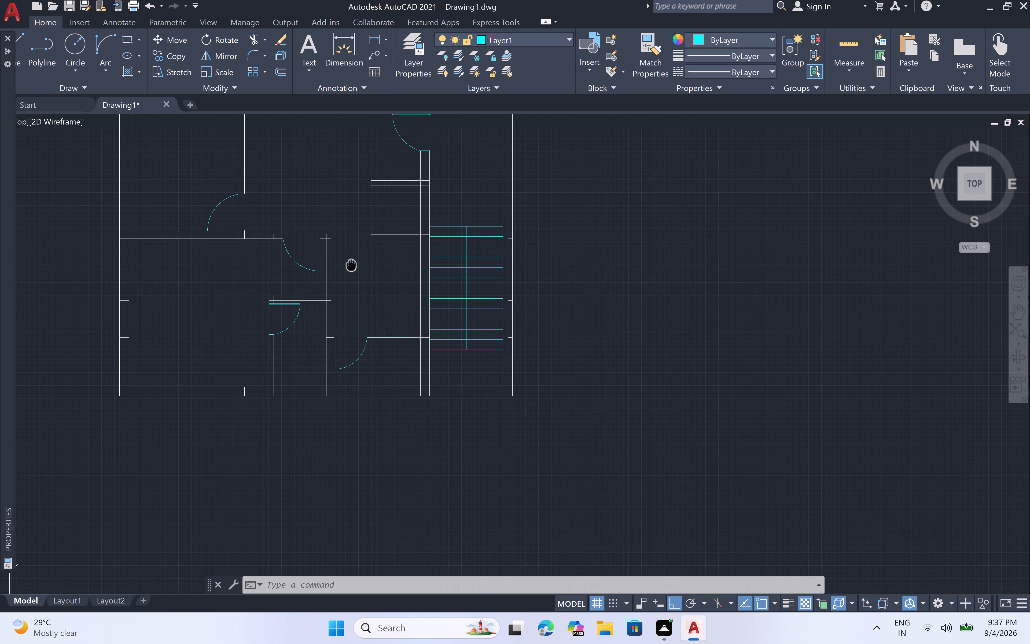
{"action": "middle_click_drag", "start_coordinate": [351, 264], "coordinate": [350, 272]}
{"action": "middle_click_drag", "start_coordinate": [356, 221], "coordinate": [364, 272]}
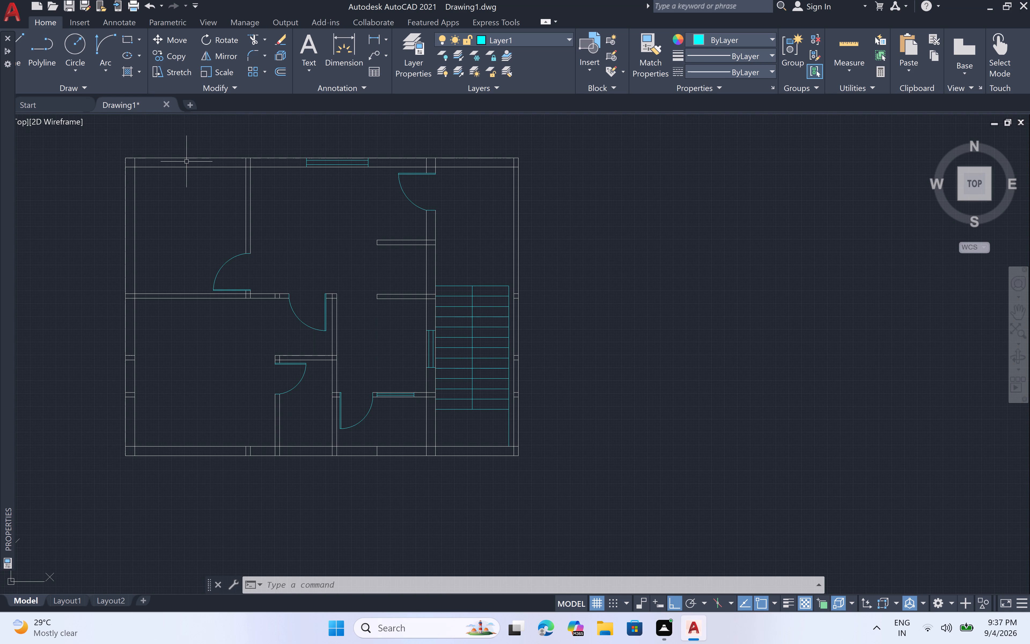
Trim the overlapping inner wall lines at the plan's upper-left outer corner into a clean corner.
{"action": "key", "text": "Escape"}
{"action": "key", "text": "t"}
{"action": "type", "text": "r"}
{"action": "key", "text": "space"}
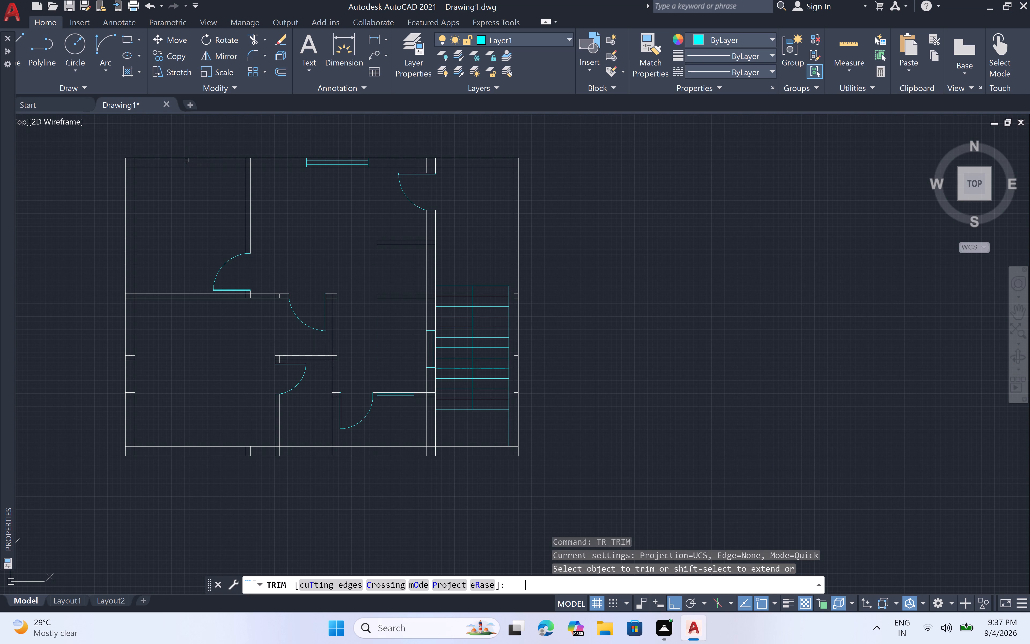
{"action": "scroll", "coordinate": [145, 166], "scroll_direction": "up", "scroll_amount": 3}
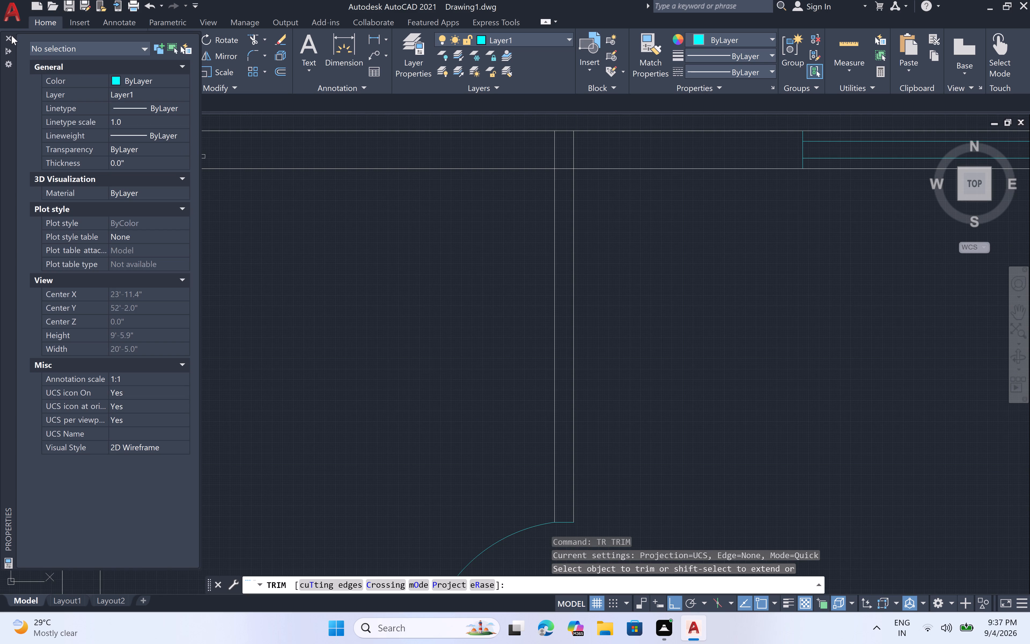
{"action": "left_click", "coordinate": [7, 34]}
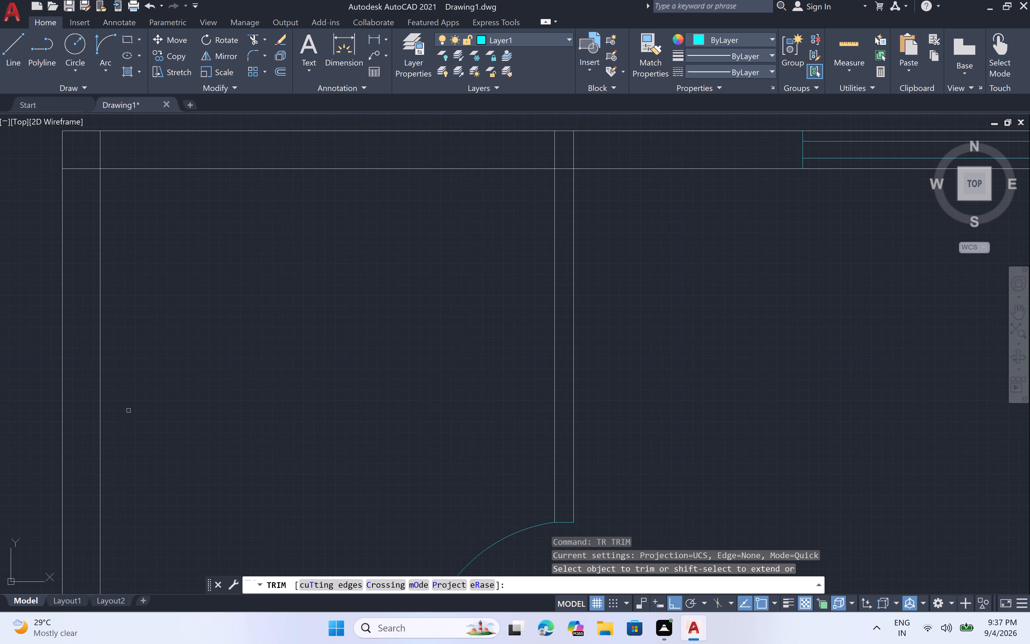
{"action": "left_click", "coordinate": [82, 163]}
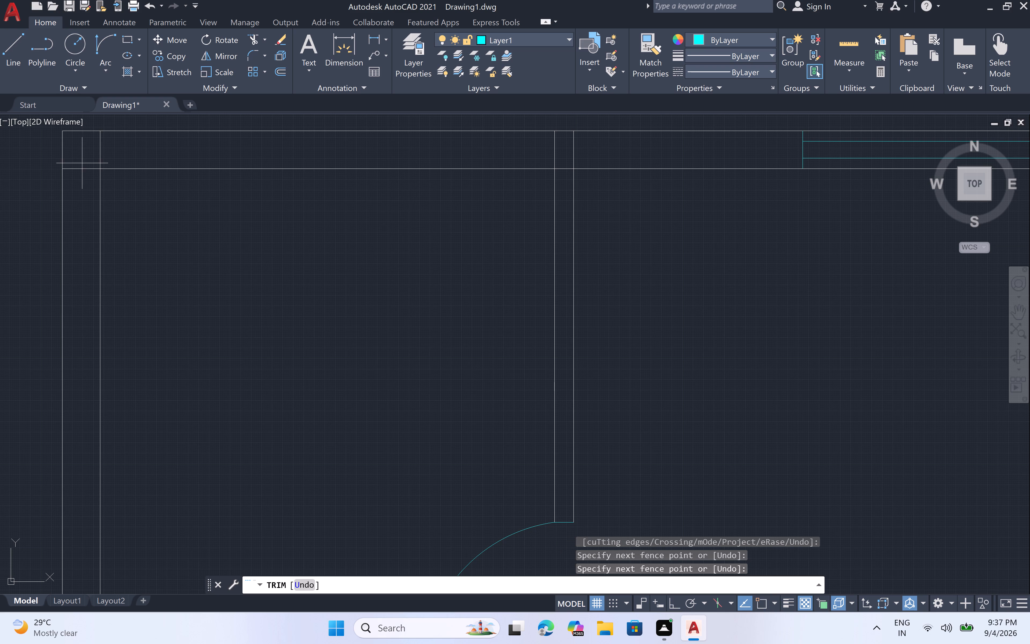
{"action": "left_click", "coordinate": [83, 189]}
{"action": "left_click", "coordinate": [89, 145]}
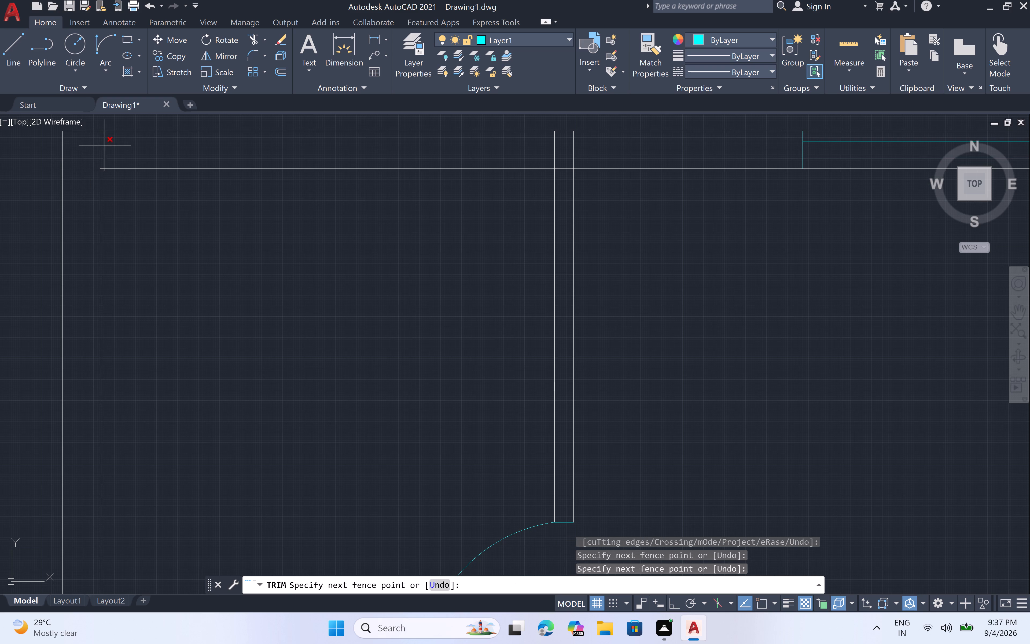
{"action": "left_click", "coordinate": [118, 146]}
Trim the crossing lines where the upper-left room's partition meets the top outer wall to open the junction.
{"action": "scroll", "coordinate": [122, 140], "scroll_direction": "down", "scroll_amount": 3}
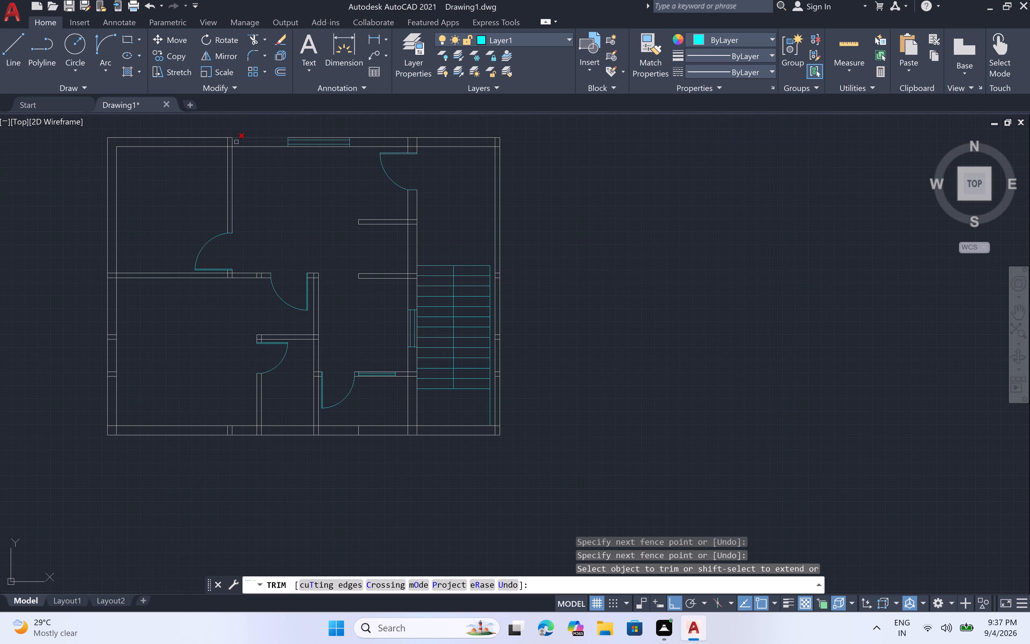
{"action": "scroll", "coordinate": [228, 142], "scroll_direction": "up", "scroll_amount": 4}
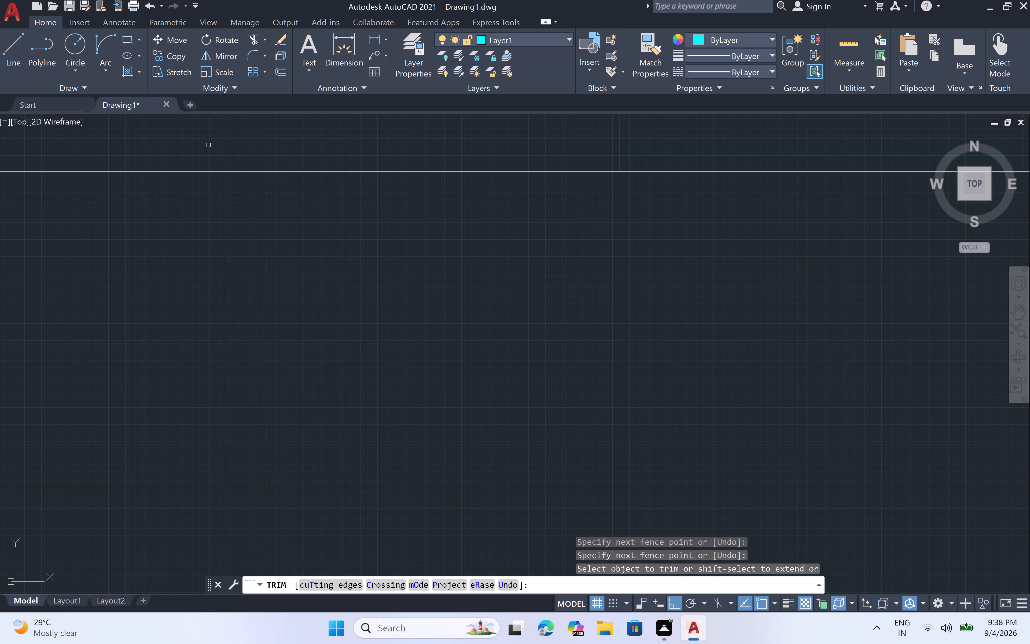
{"action": "double_click", "coordinate": [208, 145]}
{"action": "left_click", "coordinate": [211, 145]}
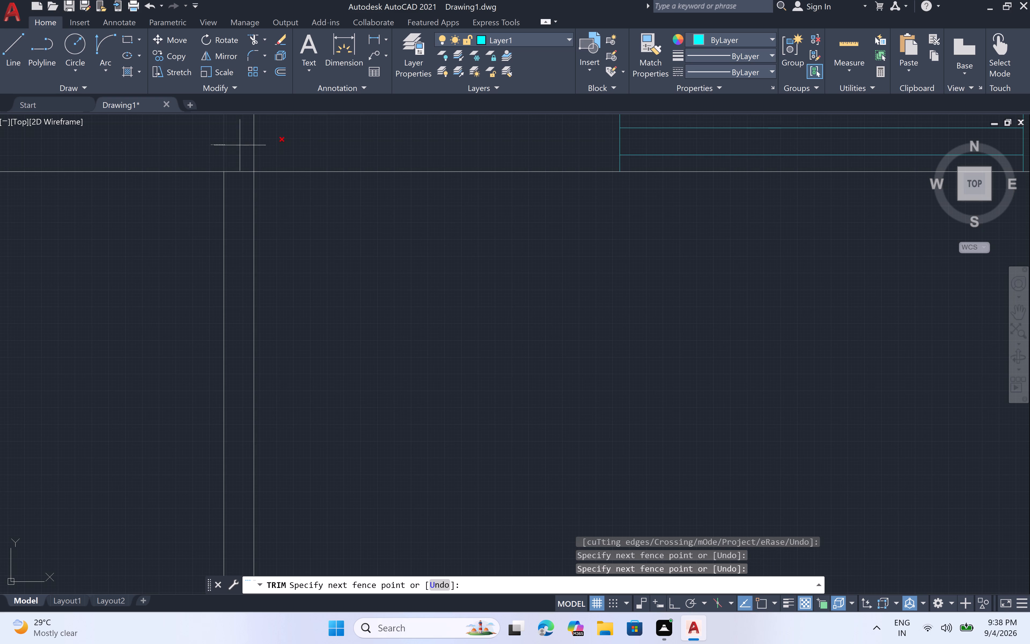
{"action": "left_click", "coordinate": [293, 147]}
{"action": "left_click", "coordinate": [242, 152]}
{"action": "left_click", "coordinate": [240, 181]}
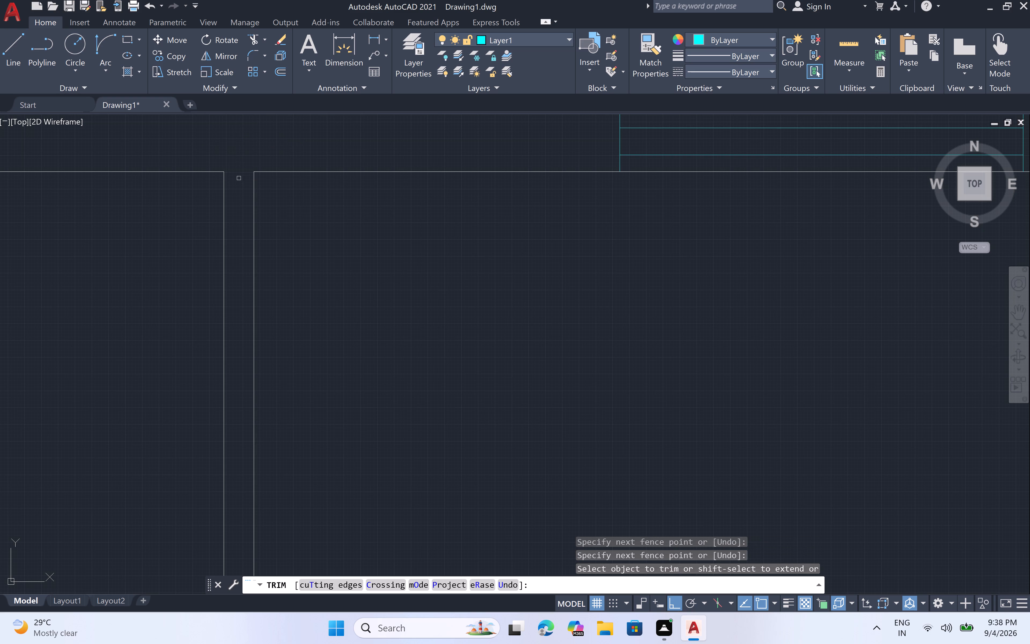
Trim the crossing lines where the wall beside the staircase meets the top outer wall, above the top door.
{"action": "scroll", "coordinate": [239, 162], "scroll_direction": "down", "scroll_amount": 5}
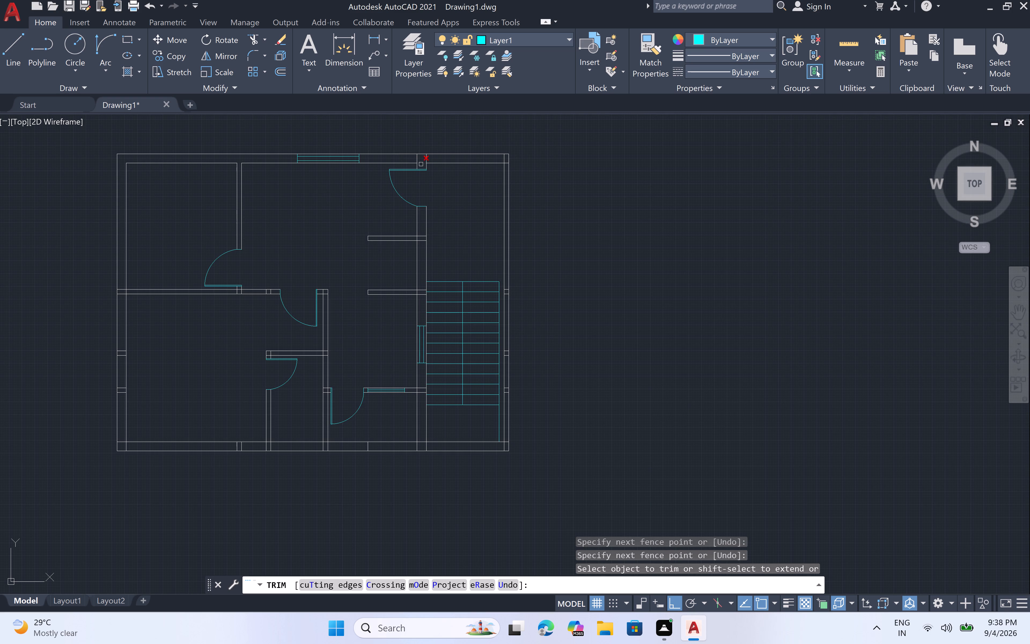
{"action": "scroll", "coordinate": [421, 164], "scroll_direction": "up", "scroll_amount": 5}
{"action": "scroll", "coordinate": [407, 142], "scroll_direction": "down", "scroll_amount": 2}
{"action": "triple_click", "coordinate": [400, 141]}
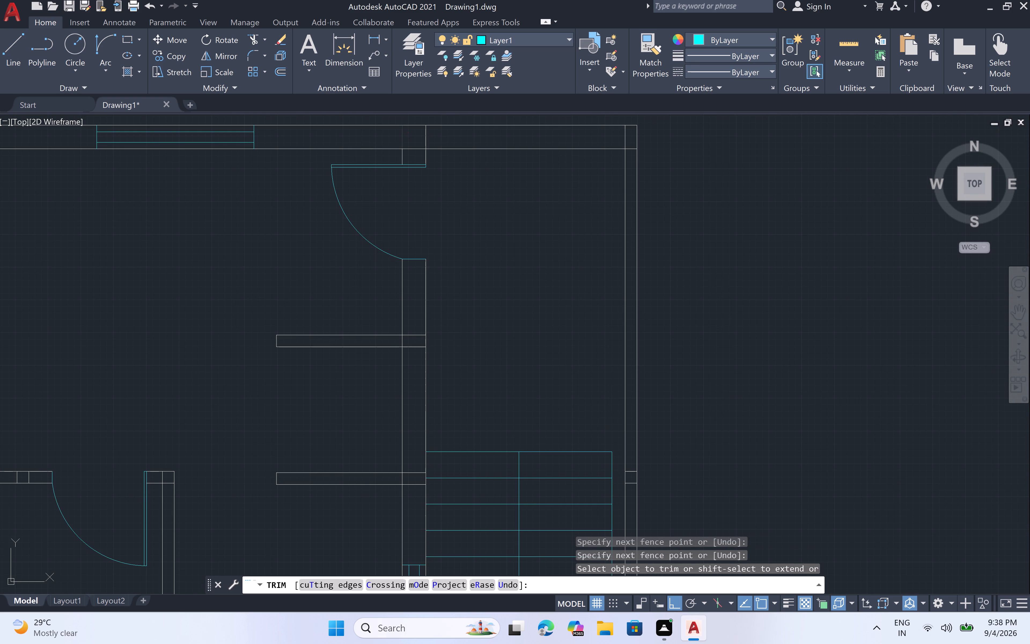
{"action": "left_click", "coordinate": [448, 141]}
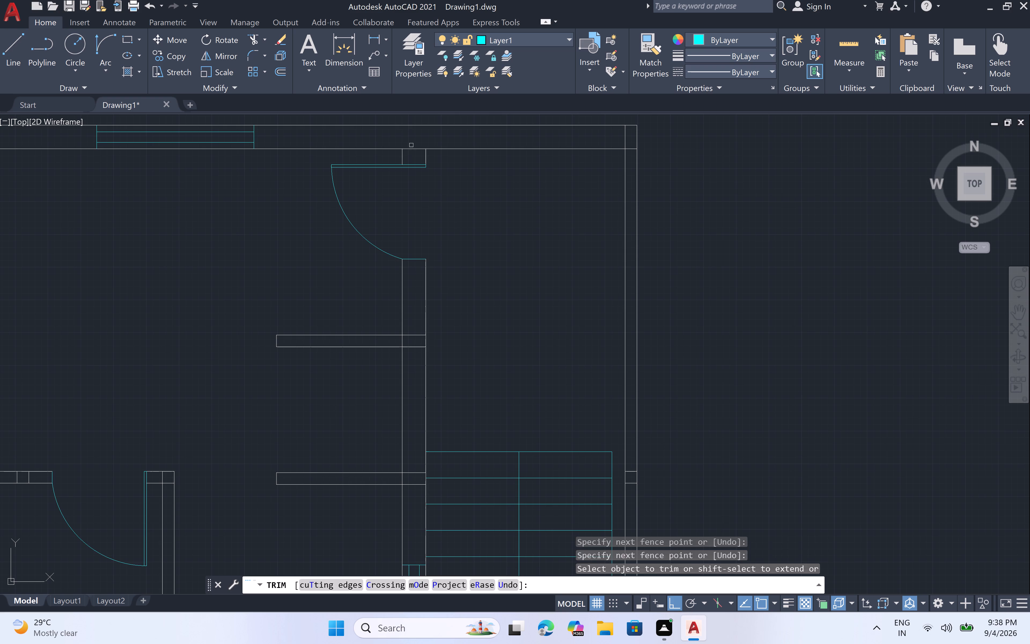
{"action": "left_click", "coordinate": [411, 145]}
{"action": "left_click", "coordinate": [412, 154]}
Trim the overlapping inner wall lines at the plan's upper-right outer corner into a clean corner.
{"action": "scroll", "coordinate": [627, 136], "scroll_direction": "up", "scroll_amount": 4}
{"action": "left_click", "coordinate": [595, 141]}
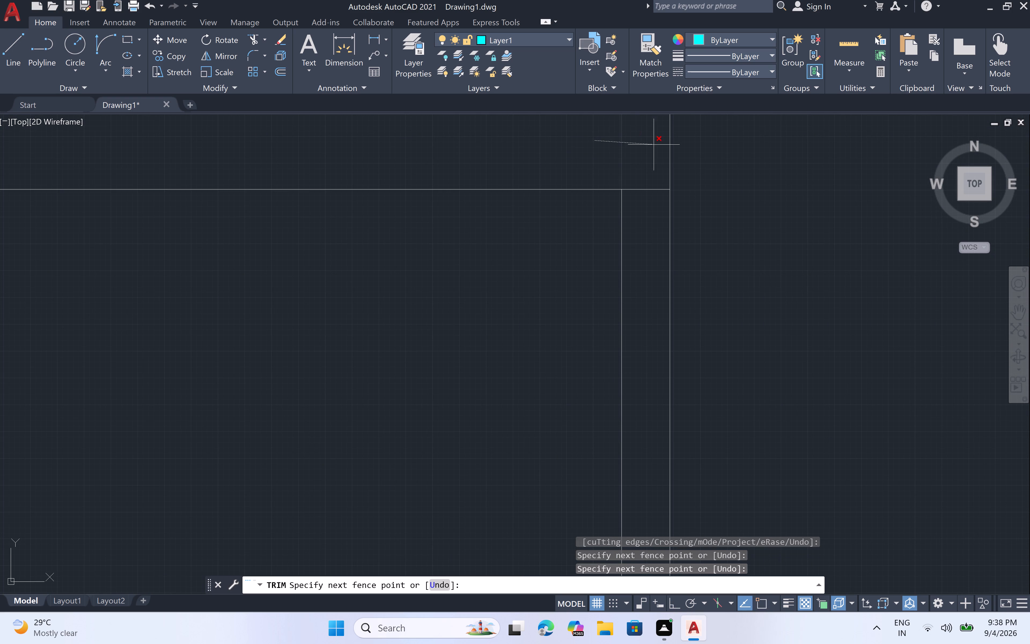
{"action": "left_click", "coordinate": [655, 145]}
{"action": "left_click", "coordinate": [634, 172]}
{"action": "left_click", "coordinate": [647, 218]}
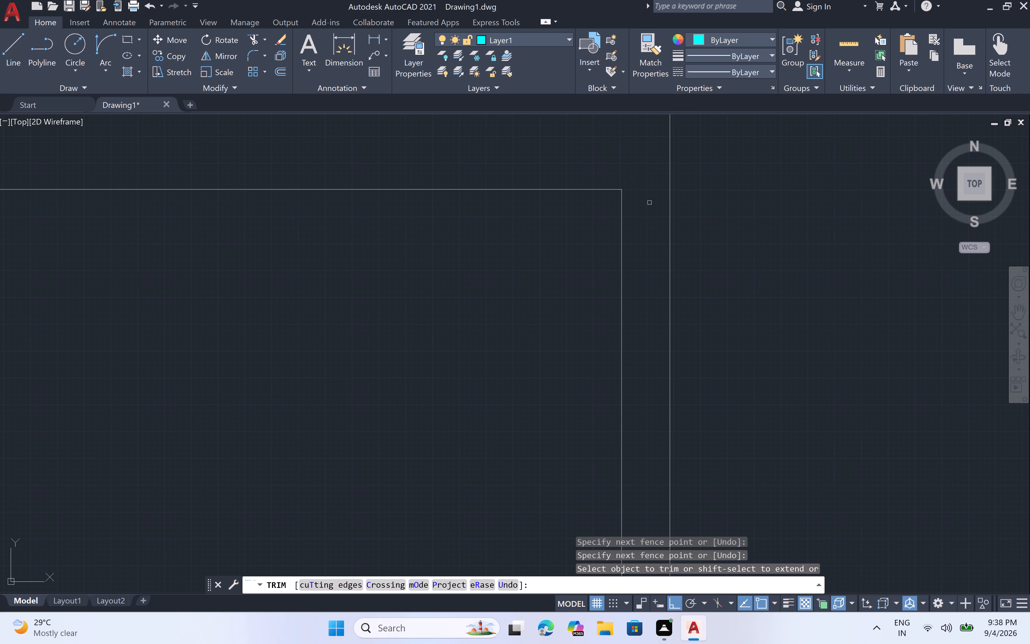
Trim away the uppermost pair of short cross lines inside the right outer wall beside the staircase.
{"action": "scroll", "coordinate": [649, 203], "scroll_direction": "down", "scroll_amount": 7}
{"action": "scroll", "coordinate": [653, 294], "scroll_direction": "up", "scroll_amount": 4}
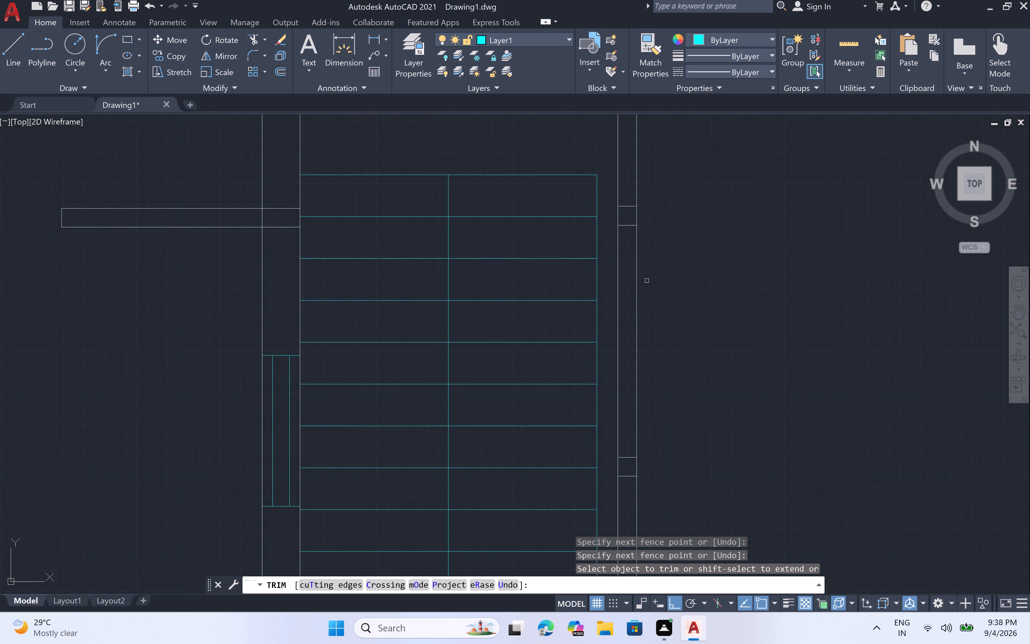
{"action": "double_click", "coordinate": [626, 191]}
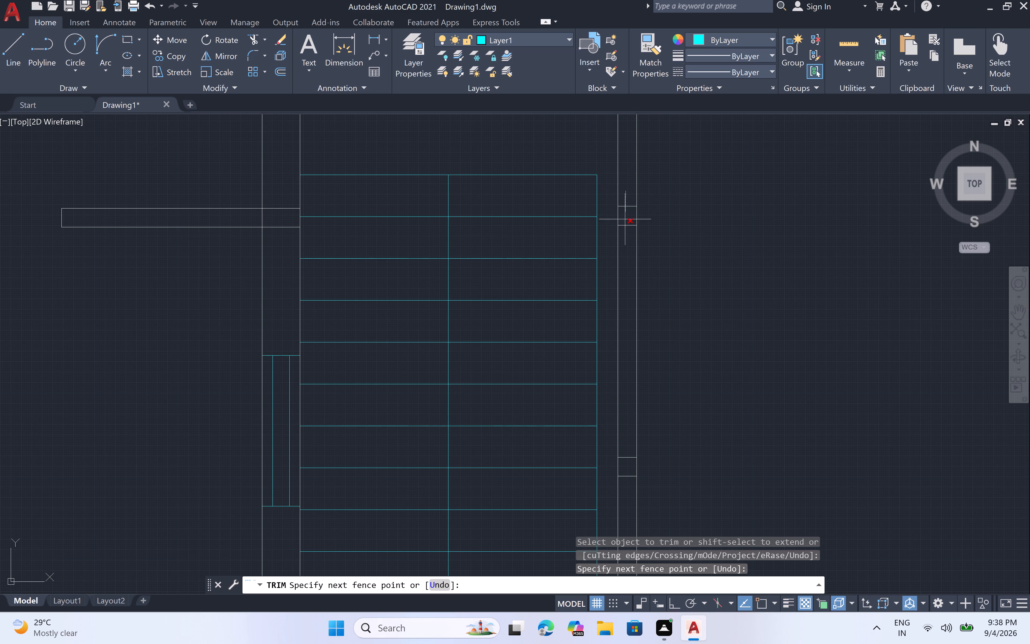
{"action": "left_click", "coordinate": [626, 236]}
Trim away the two remaining pairs of short cross lines inside the right outer wall beside the staircase.
{"action": "scroll", "coordinate": [628, 229], "scroll_direction": "down", "scroll_amount": 5}
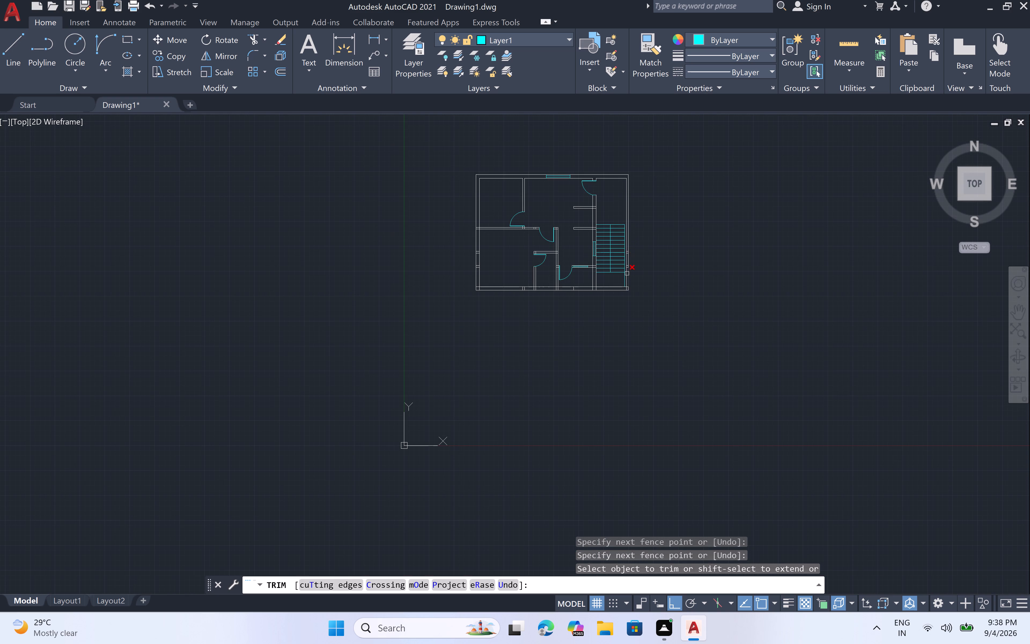
{"action": "scroll", "coordinate": [628, 277], "scroll_direction": "up", "scroll_amount": 6}
{"action": "scroll", "coordinate": [613, 158], "scroll_direction": "down", "scroll_amount": 3}
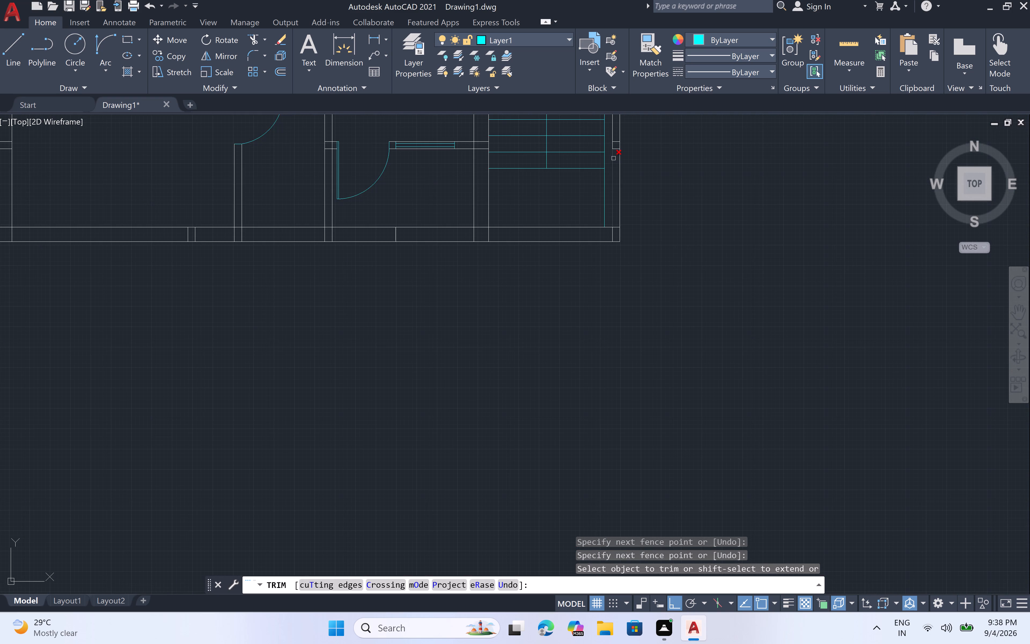
{"action": "middle_click_drag", "start_coordinate": [613, 158], "coordinate": [641, 173]}
{"action": "middle_click_drag", "start_coordinate": [676, 171], "coordinate": [657, 343]}
{"action": "scroll", "coordinate": [630, 329], "scroll_direction": "up", "scroll_amount": 3}
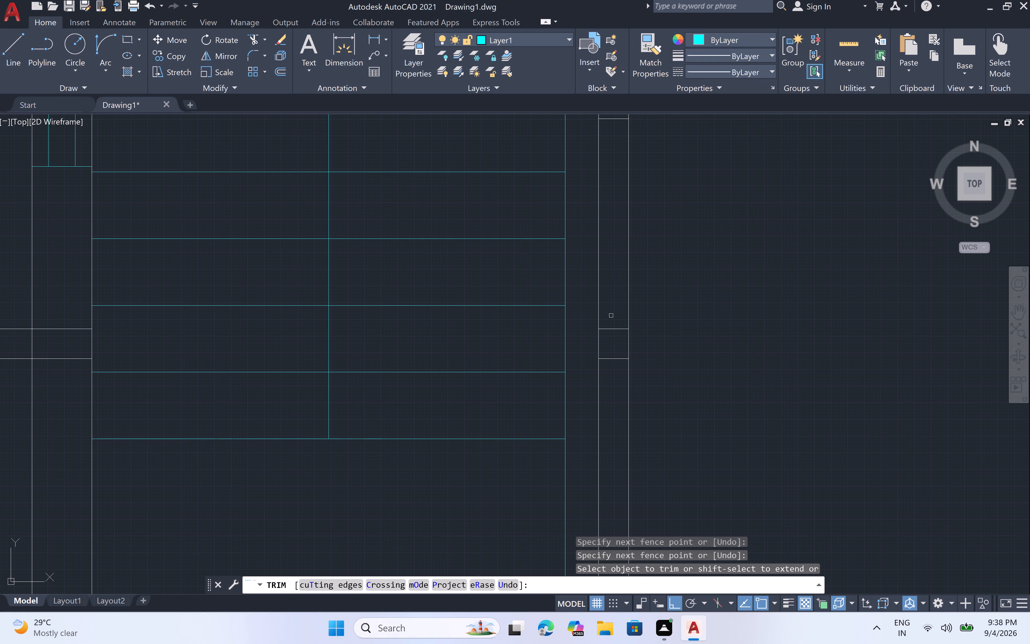
{"action": "left_click", "coordinate": [612, 315]}
{"action": "left_click", "coordinate": [619, 375]}
{"action": "scroll", "coordinate": [614, 287], "scroll_direction": "down", "scroll_amount": 1}
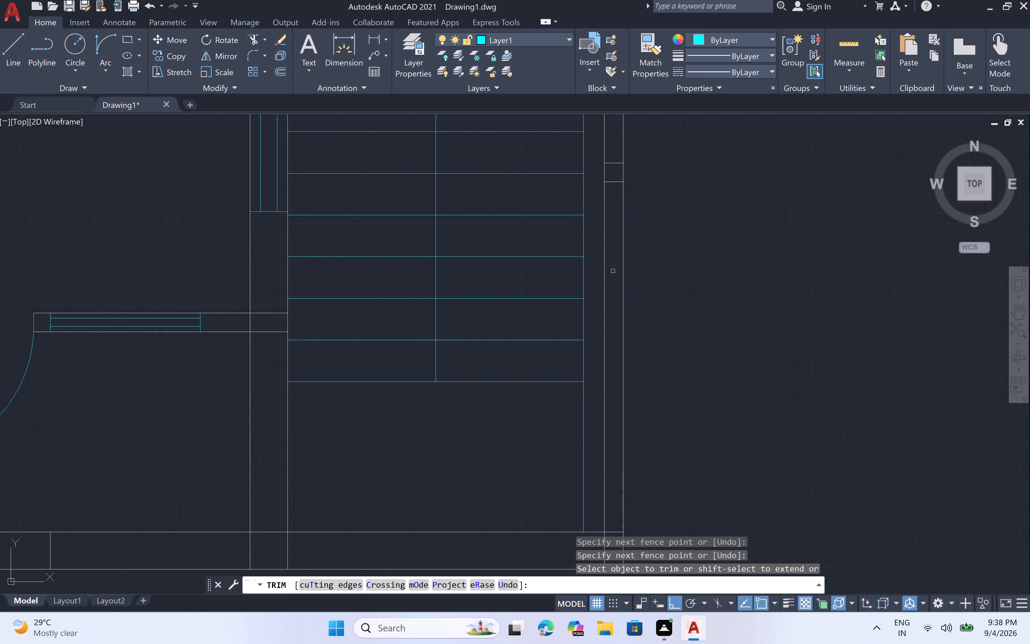
{"action": "left_click", "coordinate": [612, 156]}
{"action": "left_click", "coordinate": [614, 218]}
Trim the overlapping inner wall lines at the plan's lower-right outer corner into a clean corner.
{"action": "scroll", "coordinate": [614, 217], "scroll_direction": "down", "scroll_amount": 7}
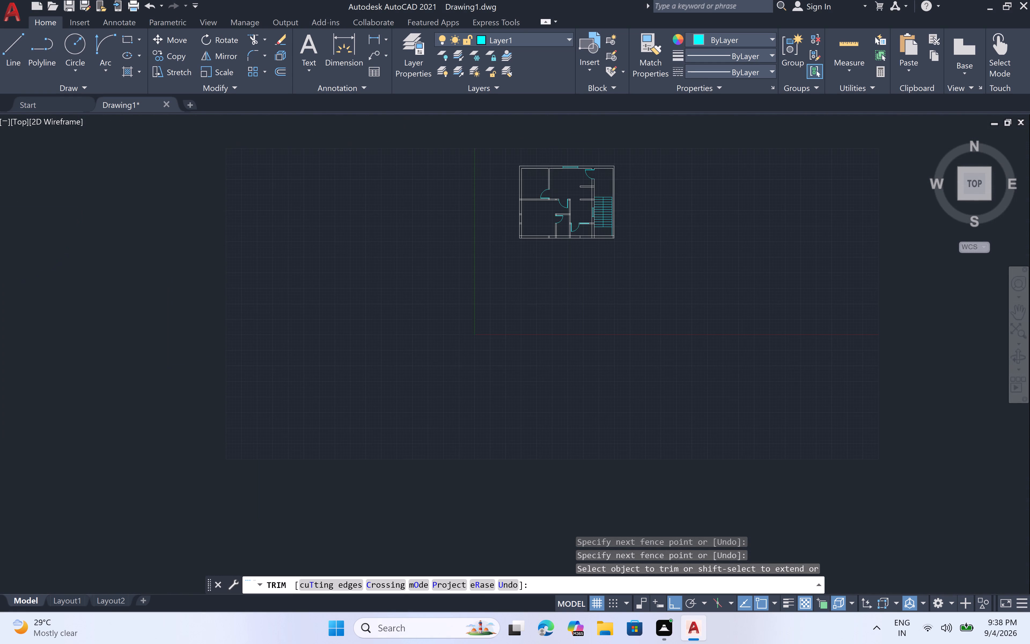
{"action": "scroll", "coordinate": [608, 236], "scroll_direction": "up", "scroll_amount": 6}
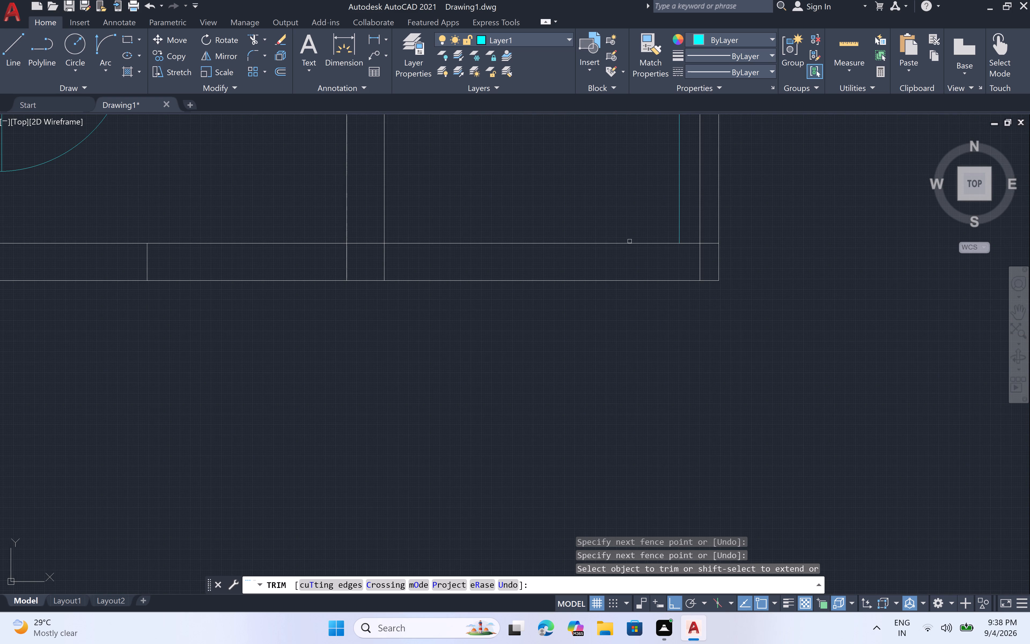
{"action": "double_click", "coordinate": [711, 232]}
{"action": "left_click", "coordinate": [712, 264]}
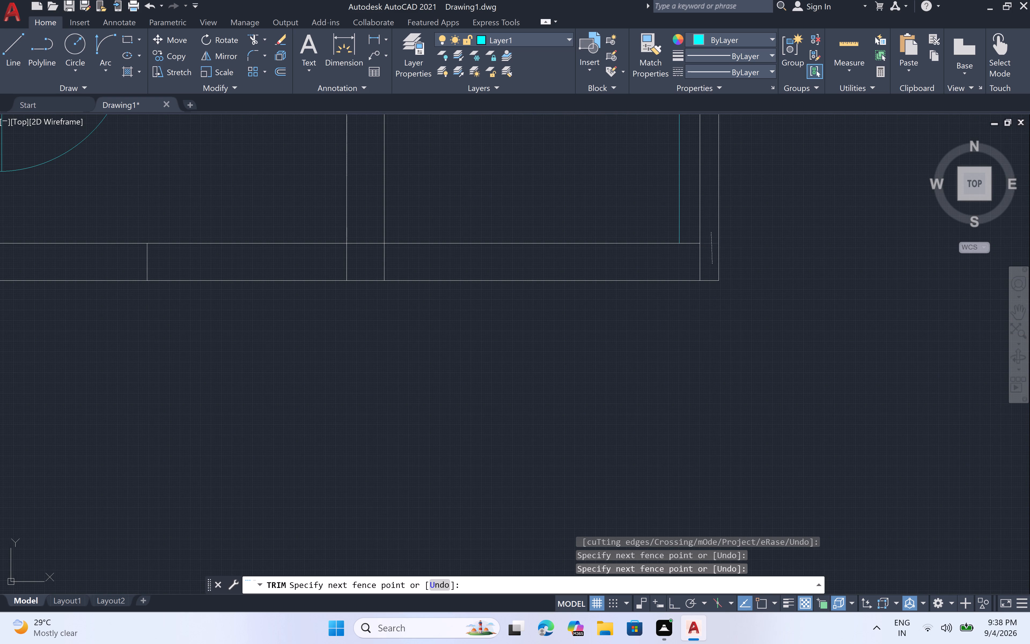
{"action": "left_click", "coordinate": [711, 262]}
{"action": "left_click", "coordinate": [691, 263]}
Trim the crossing lines where the wall beside the staircase meets the bottom outer wall to open the junction.
{"action": "scroll", "coordinate": [694, 261], "scroll_direction": "down", "scroll_amount": 3}
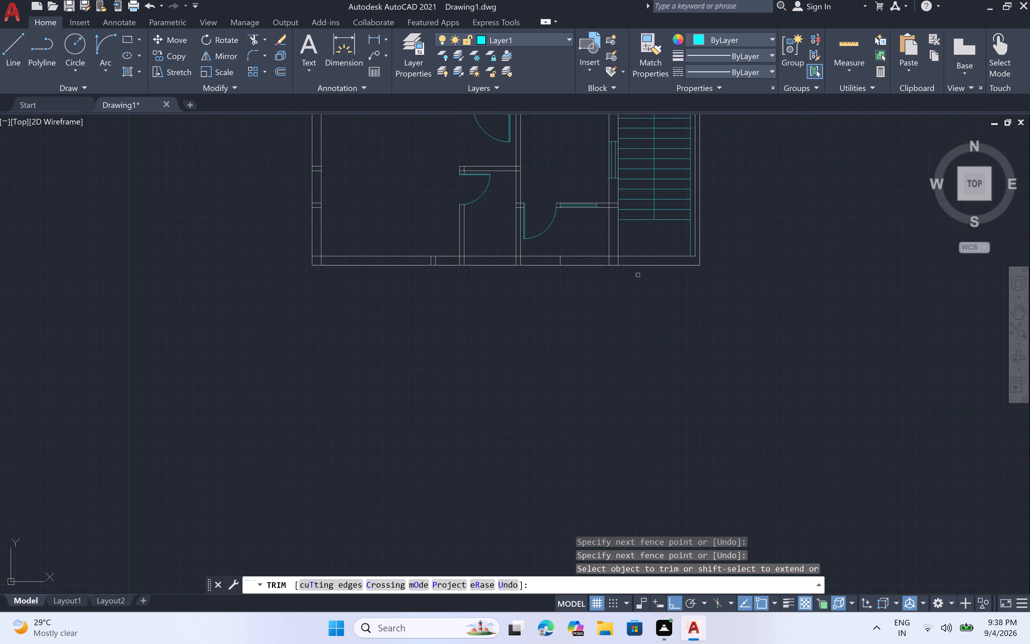
{"action": "scroll", "coordinate": [619, 264], "scroll_direction": "up", "scroll_amount": 4}
{"action": "double_click", "coordinate": [624, 250]}
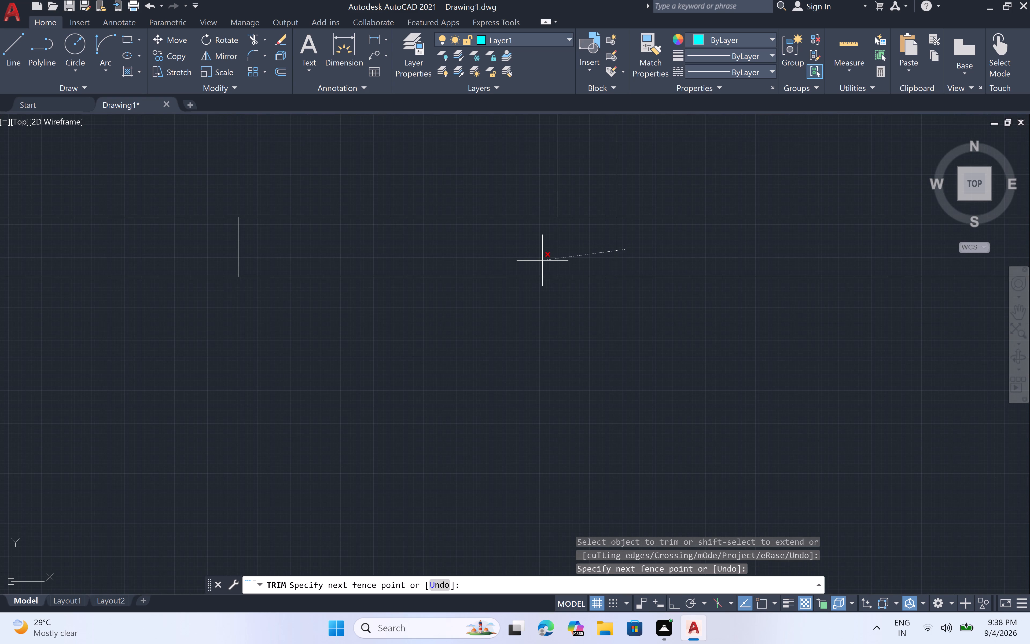
{"action": "double_click", "coordinate": [542, 261]}
{"action": "double_click", "coordinate": [575, 199]}
{"action": "double_click", "coordinate": [578, 222]}
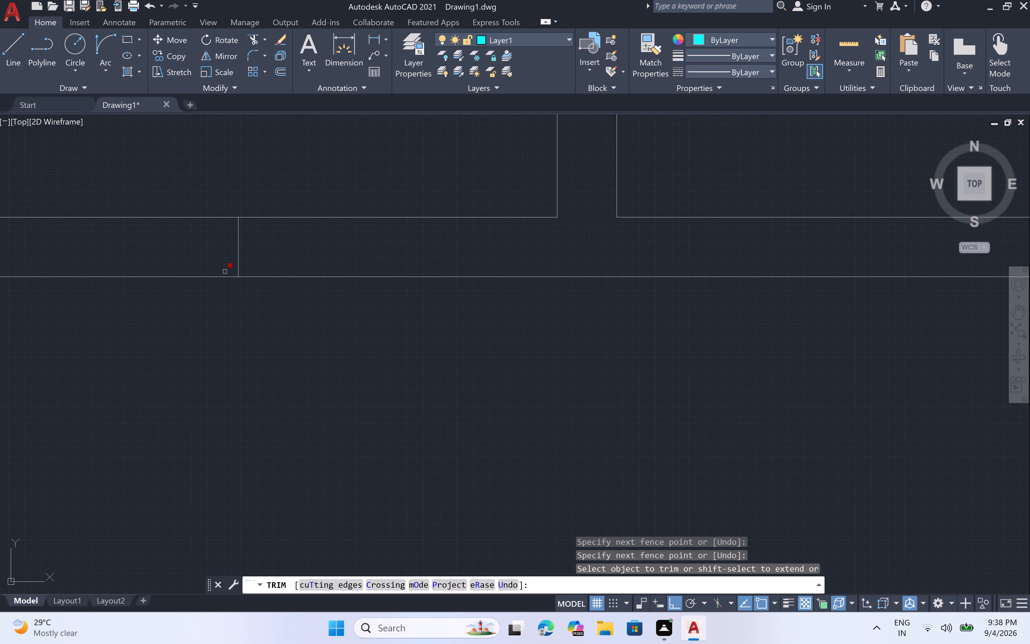
Trim away the single short cross line inside the bottom outer wall, between the staircase wall and the lower door's partition.
{"action": "scroll", "coordinate": [225, 271], "scroll_direction": "down", "scroll_amount": 2}
{"action": "left_click", "coordinate": [222, 261]}
{"action": "left_click", "coordinate": [301, 266]}
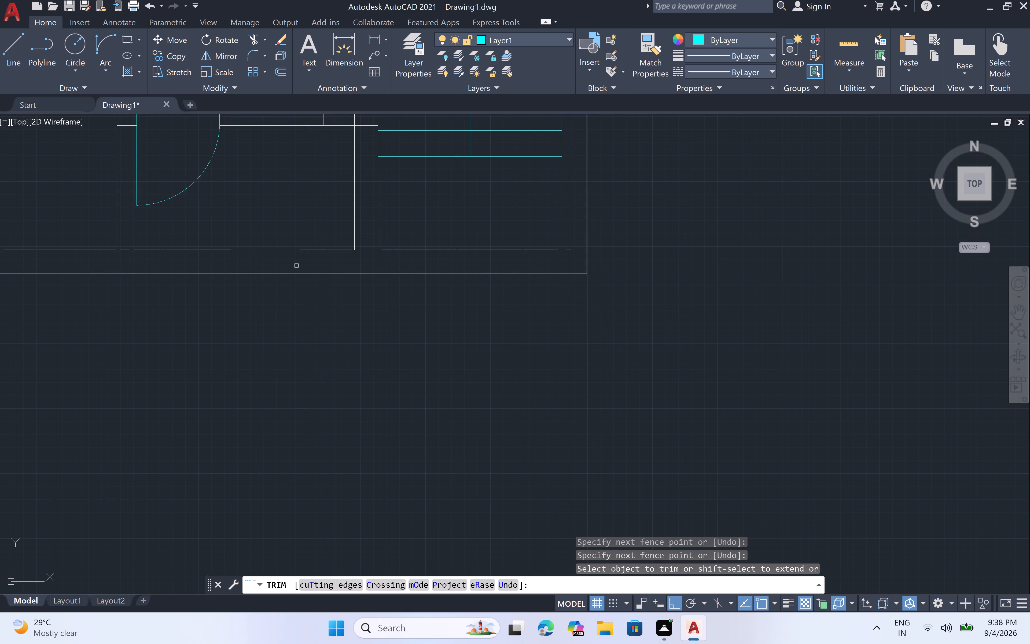
Trim the crossing lines where the partition beside the lower door meets the bottom outer wall.
{"action": "scroll", "coordinate": [300, 265], "scroll_direction": "down", "scroll_amount": 4}
{"action": "scroll", "coordinate": [266, 266], "scroll_direction": "up", "scroll_amount": 4}
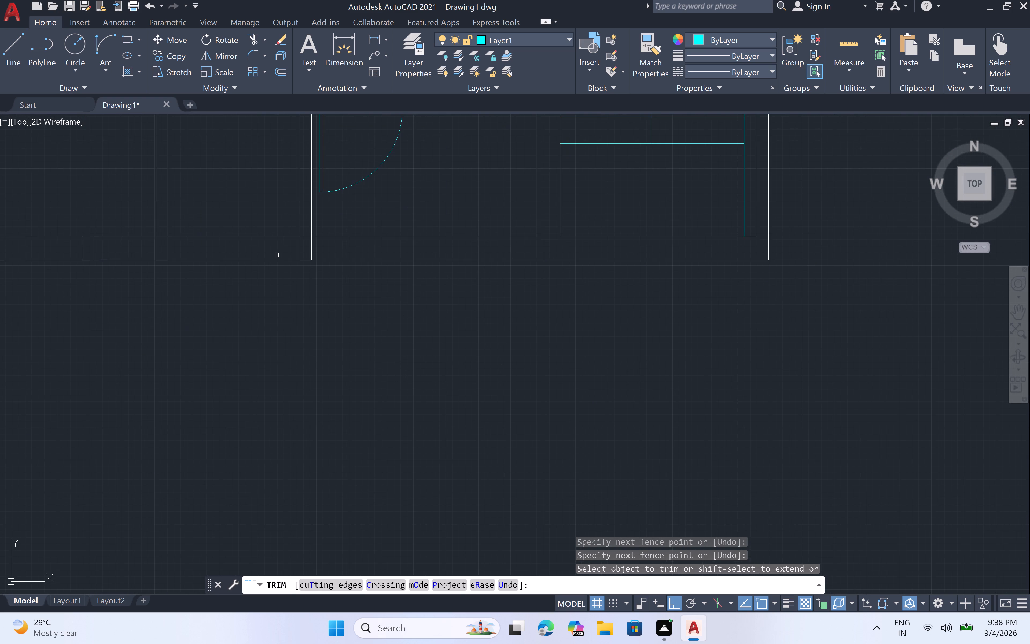
{"action": "scroll", "coordinate": [294, 251], "scroll_direction": "up", "scroll_amount": 2}
{"action": "left_click", "coordinate": [291, 249]}
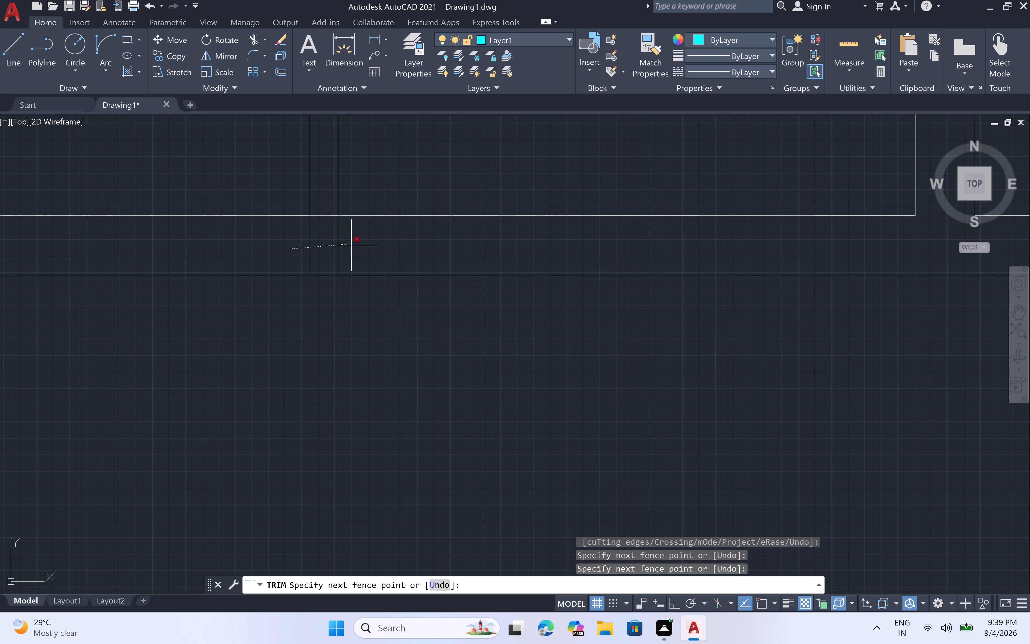
{"action": "left_click", "coordinate": [358, 248]}
{"action": "double_click", "coordinate": [323, 204]}
{"action": "left_click", "coordinate": [323, 234]}
Trim the crossing lines where the small lower-middle room's left partition meets the bottom outer wall.
{"action": "scroll", "coordinate": [324, 226], "scroll_direction": "down", "scroll_amount": 5}
{"action": "scroll", "coordinate": [281, 225], "scroll_direction": "up", "scroll_amount": 5}
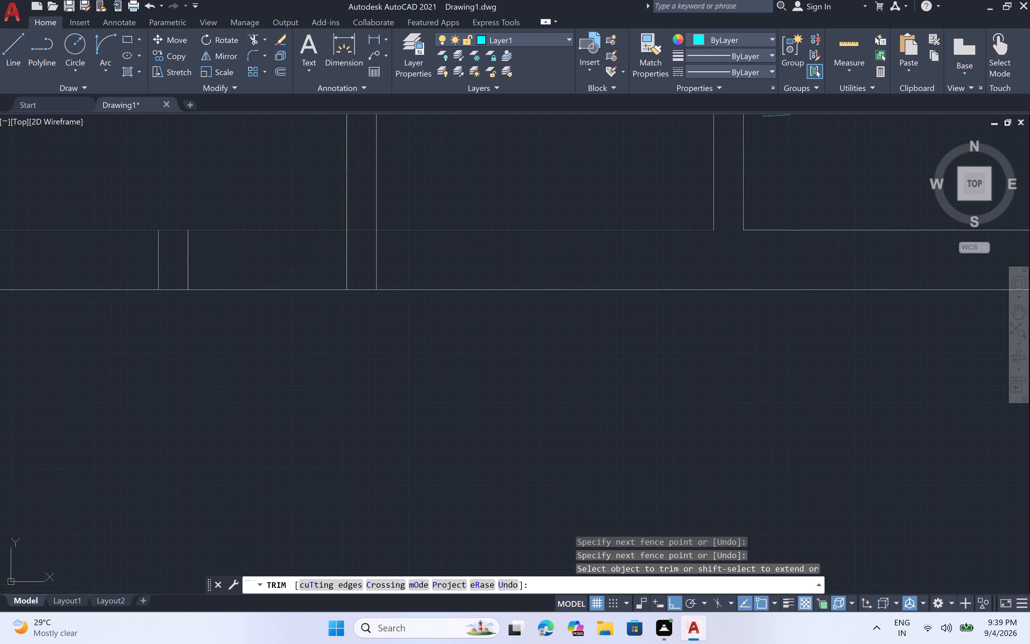
{"action": "scroll", "coordinate": [295, 234], "scroll_direction": "up", "scroll_amount": 1}
{"action": "left_click", "coordinate": [327, 254]}
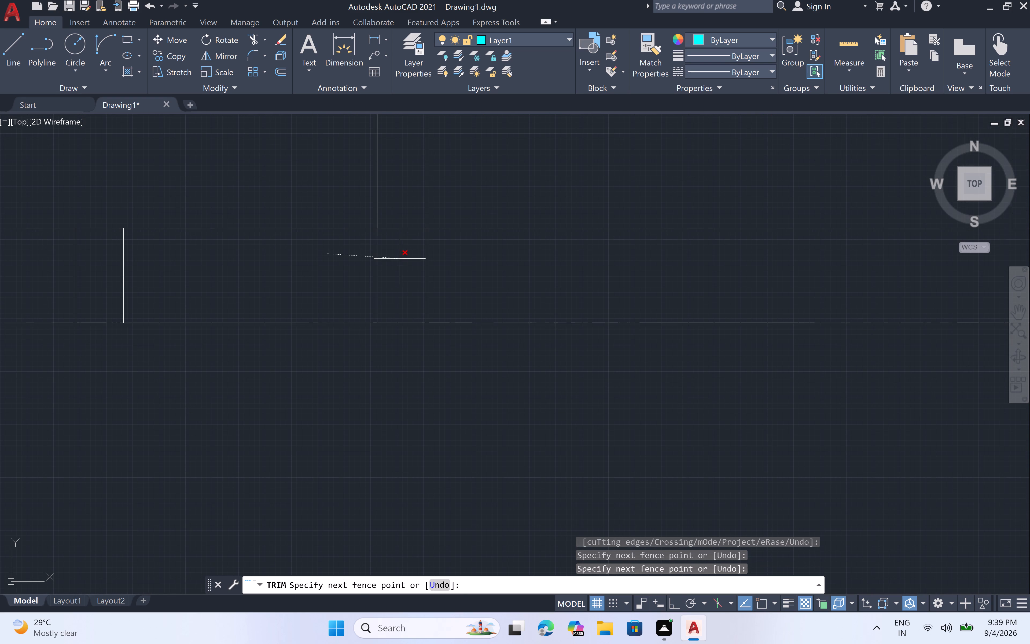
{"action": "left_click", "coordinate": [452, 254]}
{"action": "left_click", "coordinate": [411, 220]}
{"action": "left_click", "coordinate": [411, 254]}
Trim away the pair of short cross lines inside the bottom outer wall, below the large lower-left room.
{"action": "scroll", "coordinate": [411, 247], "scroll_direction": "down", "scroll_amount": 5}
{"action": "left_click", "coordinate": [382, 251]}
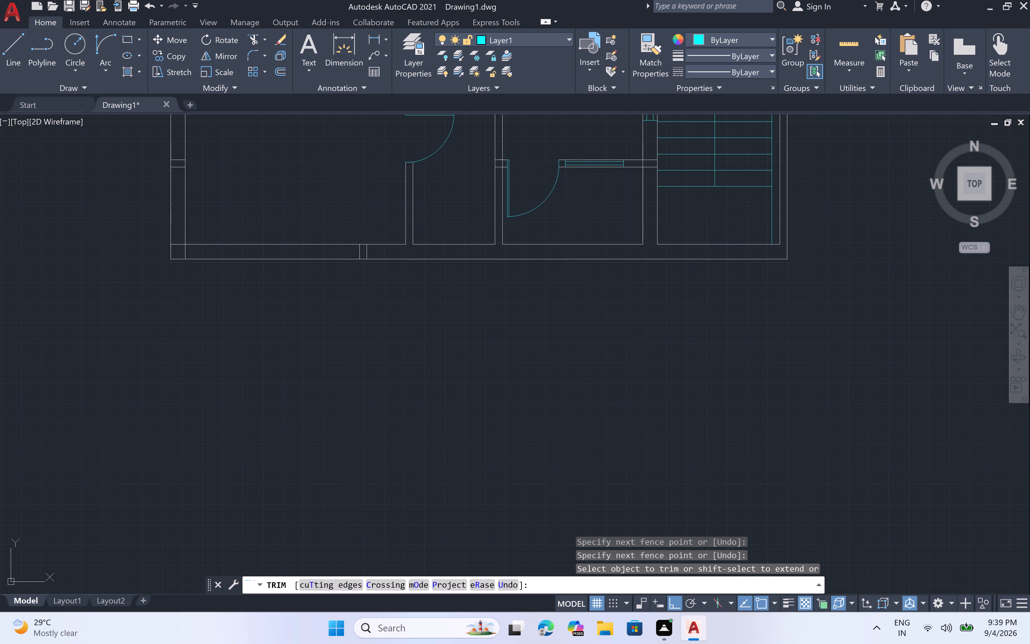
{"action": "left_click", "coordinate": [346, 255]}
Trim the overlapping inner wall lines at the bottom-left corner of the outer walls.
{"action": "scroll", "coordinate": [346, 251], "scroll_direction": "down", "scroll_amount": 4}
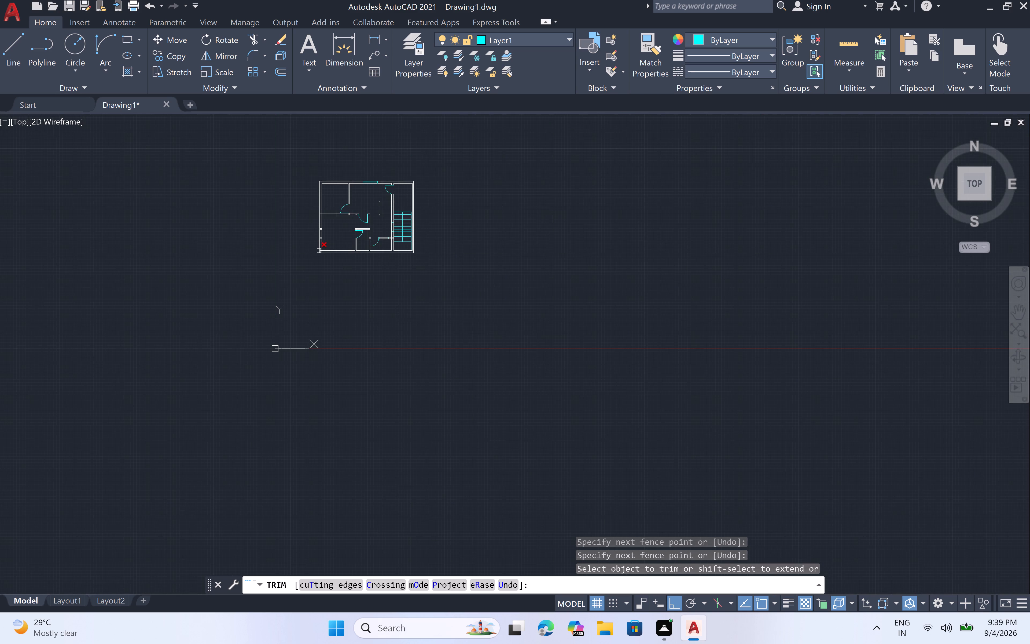
{"action": "scroll", "coordinate": [319, 251], "scroll_direction": "up", "scroll_amount": 8}
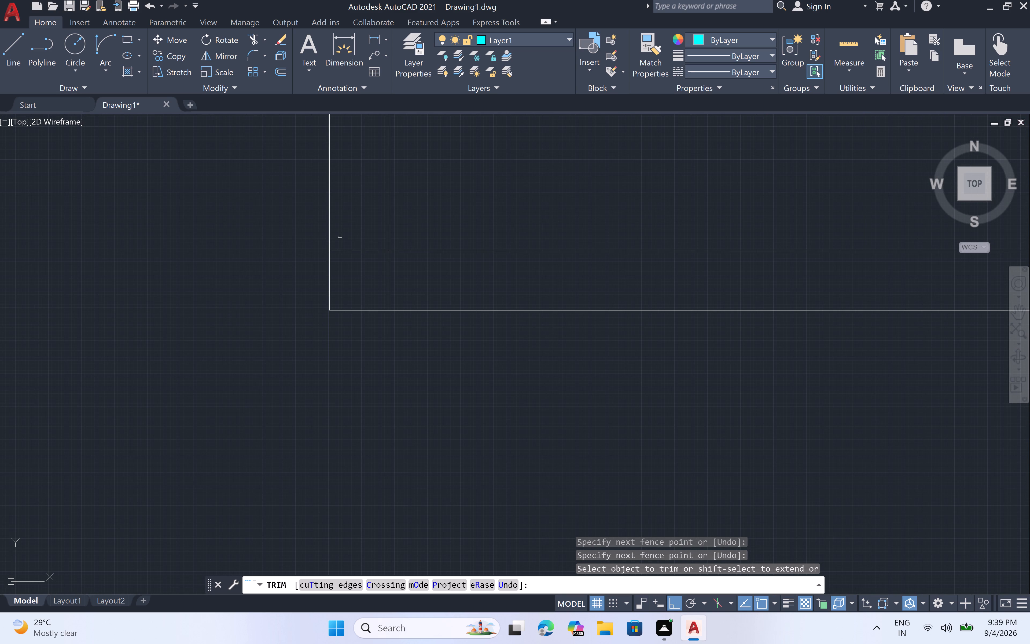
{"action": "left_click", "coordinate": [342, 236]}
{"action": "double_click", "coordinate": [350, 276]}
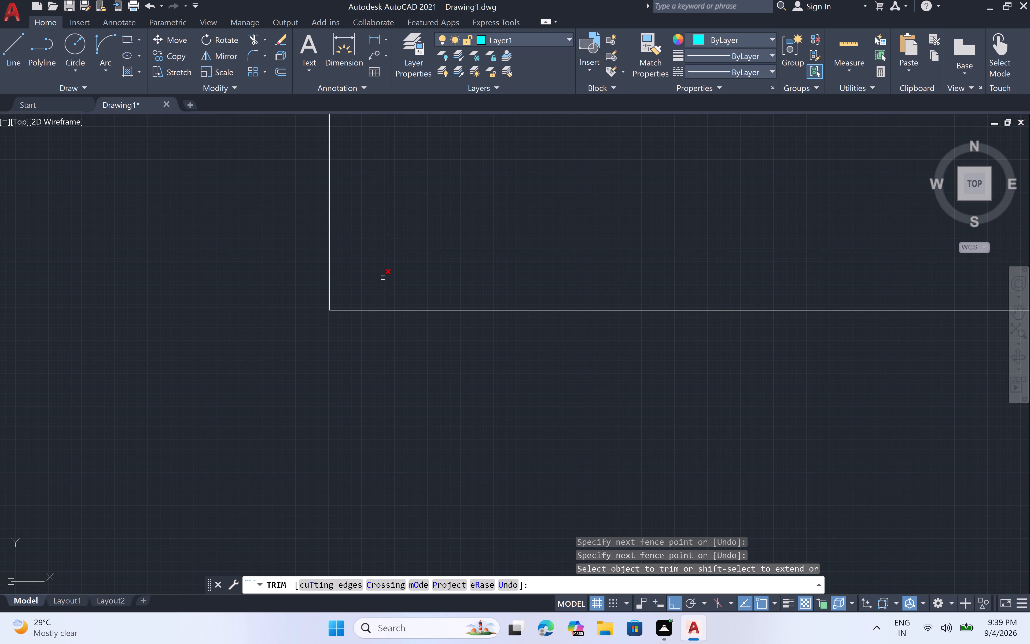
{"action": "left_click", "coordinate": [379, 280]}
{"action": "left_click", "coordinate": [415, 278]}
Trim away the two pairs of short cross lines inside the left outer wall beside the lower-left room.
{"action": "scroll", "coordinate": [417, 264], "scroll_direction": "down", "scroll_amount": 4}
{"action": "middle_click_drag", "start_coordinate": [420, 248], "coordinate": [434, 323]}
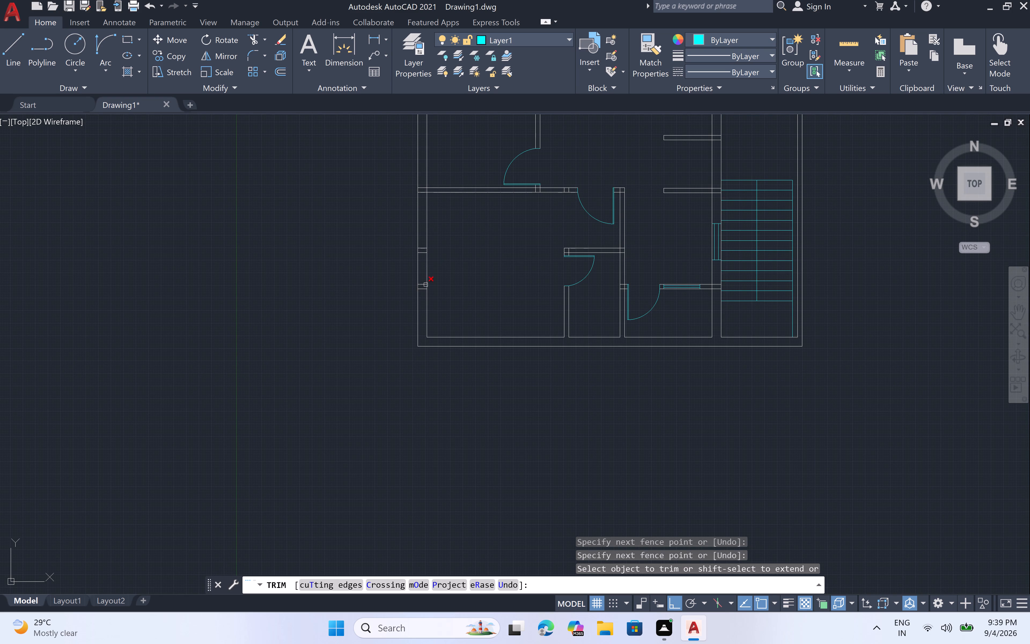
{"action": "scroll", "coordinate": [426, 284], "scroll_direction": "up", "scroll_amount": 4}
{"action": "left_click", "coordinate": [416, 274]}
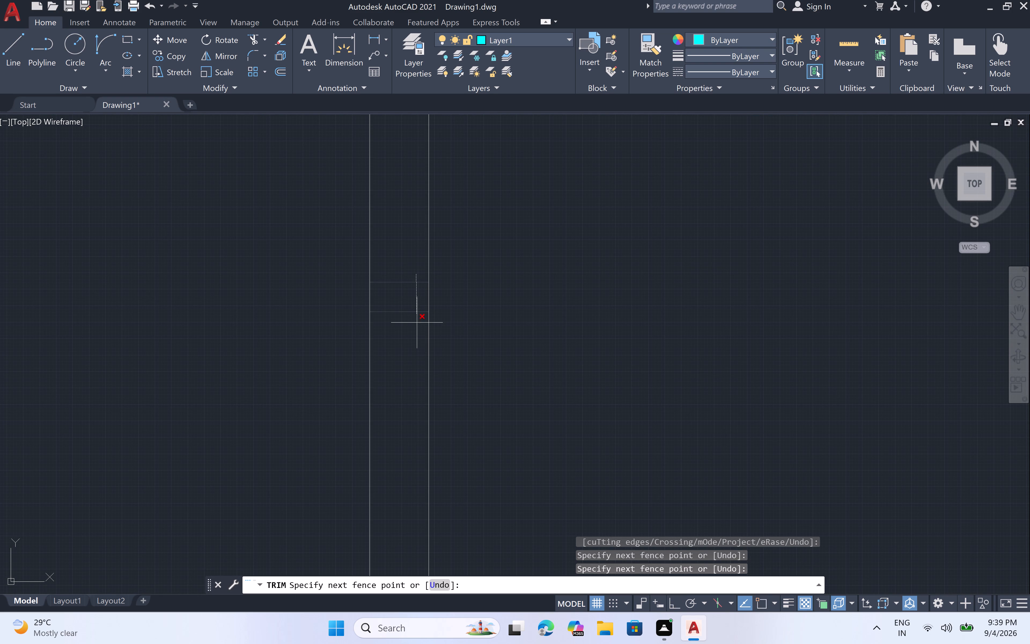
{"action": "left_click", "coordinate": [417, 323]}
{"action": "scroll", "coordinate": [380, 264], "scroll_direction": "down", "scroll_amount": 2}
{"action": "middle_click_drag", "start_coordinate": [381, 238], "coordinate": [392, 322]}
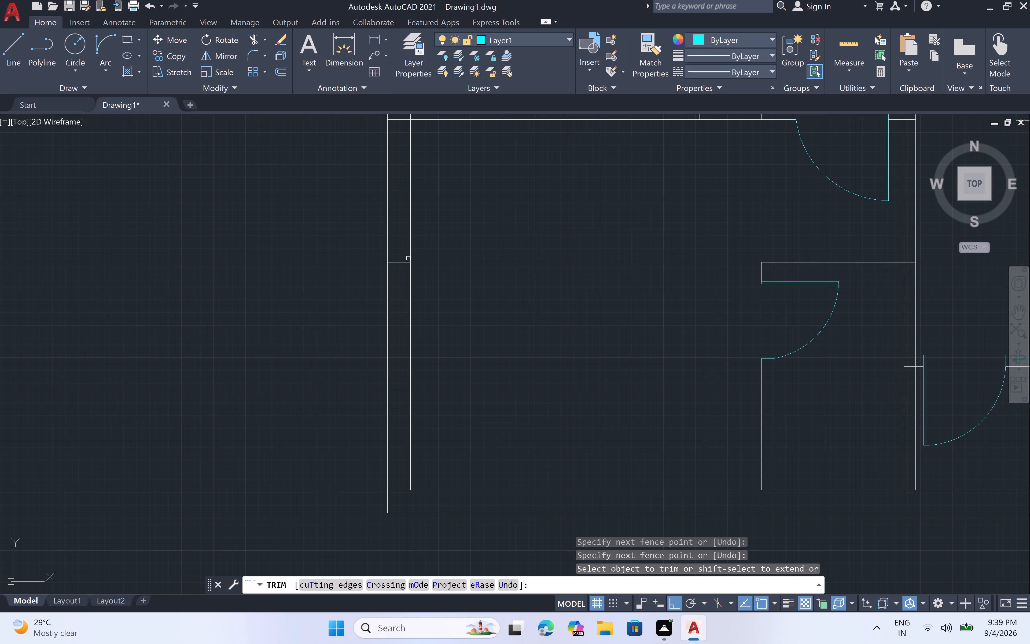
{"action": "scroll", "coordinate": [400, 251], "scroll_direction": "up", "scroll_amount": 3}
{"action": "left_click", "coordinate": [399, 250]}
{"action": "left_click", "coordinate": [407, 372]}
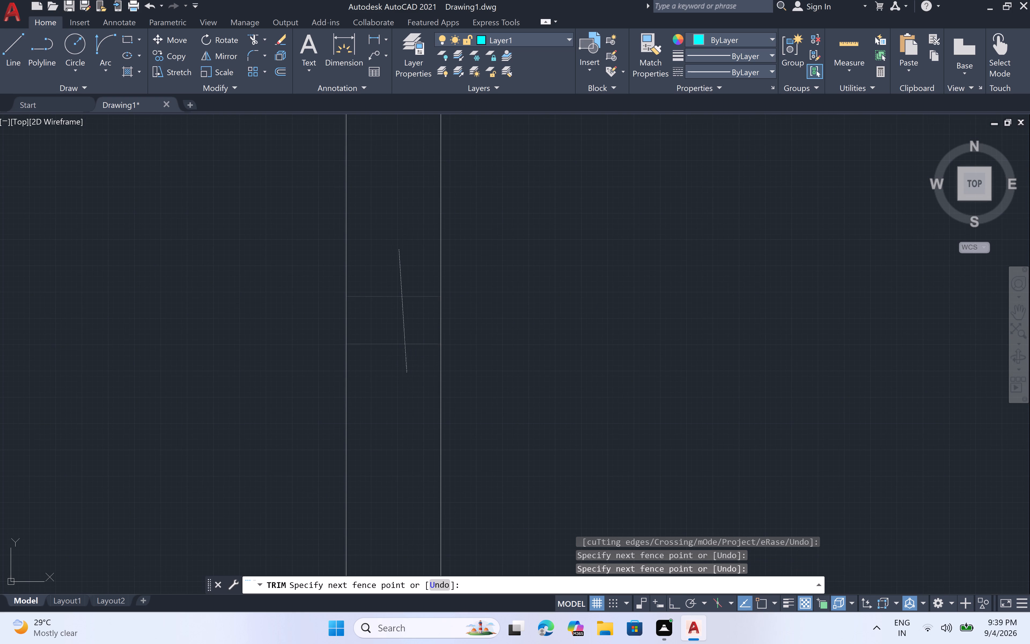
Trim the crossing lines where the partition between the two left rooms meets the left outer wall.
{"action": "scroll", "coordinate": [403, 323], "scroll_direction": "down", "scroll_amount": 6}
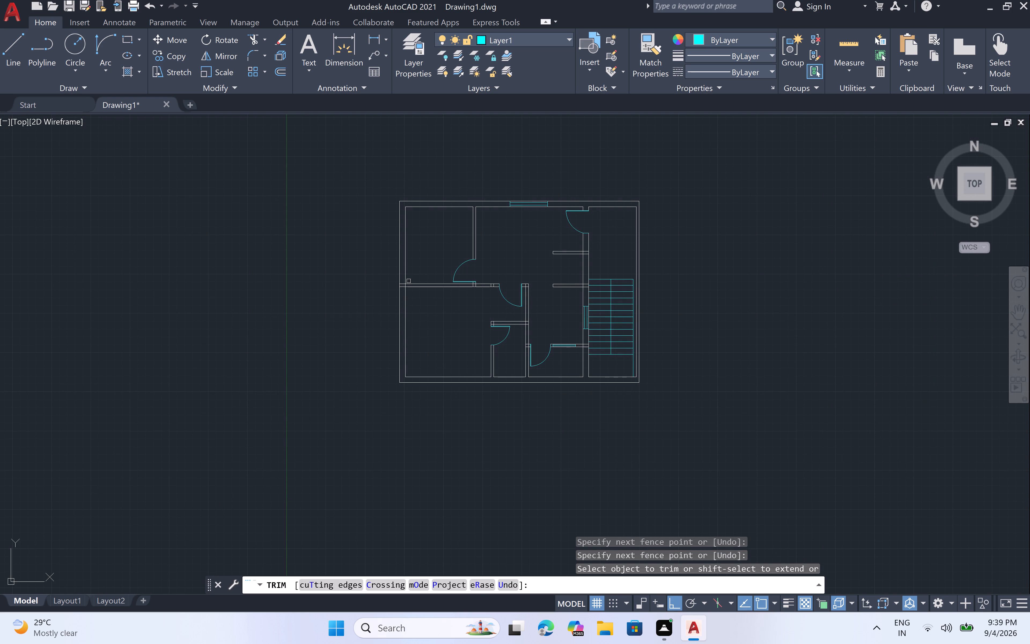
{"action": "scroll", "coordinate": [408, 281], "scroll_direction": "up", "scroll_amount": 4}
{"action": "scroll", "coordinate": [387, 291], "scroll_direction": "up", "scroll_amount": 2}
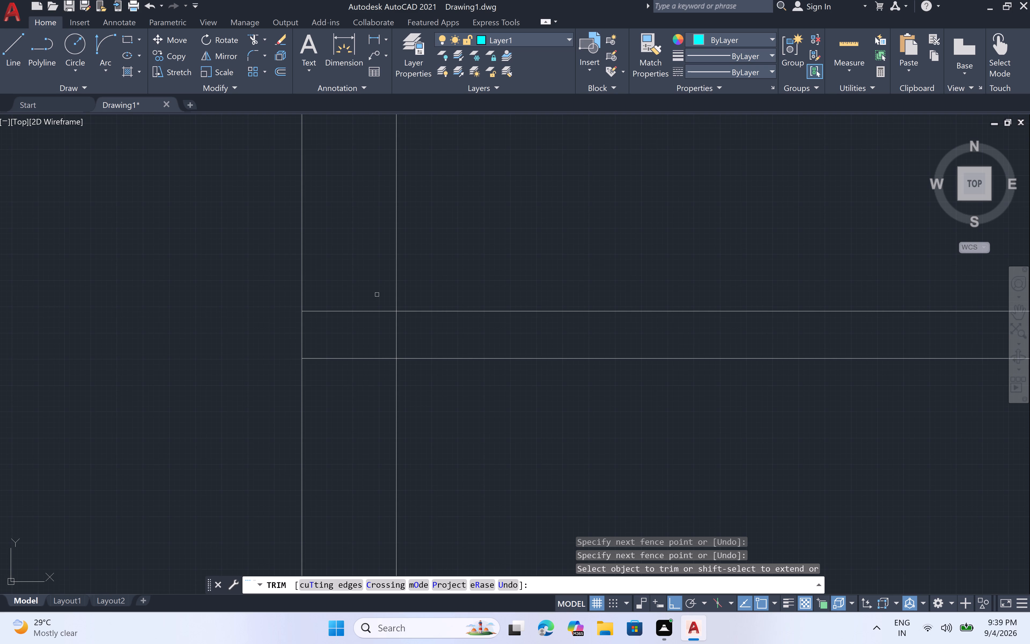
{"action": "left_click", "coordinate": [377, 295]}
{"action": "left_click", "coordinate": [378, 384]}
{"action": "left_click", "coordinate": [381, 347]}
{"action": "left_click", "coordinate": [438, 344]}
Trim the crossing lines where the short jamb below the upper-left room's door meets the horizontal partition.
{"action": "scroll", "coordinate": [433, 333], "scroll_direction": "down", "scroll_amount": 6}
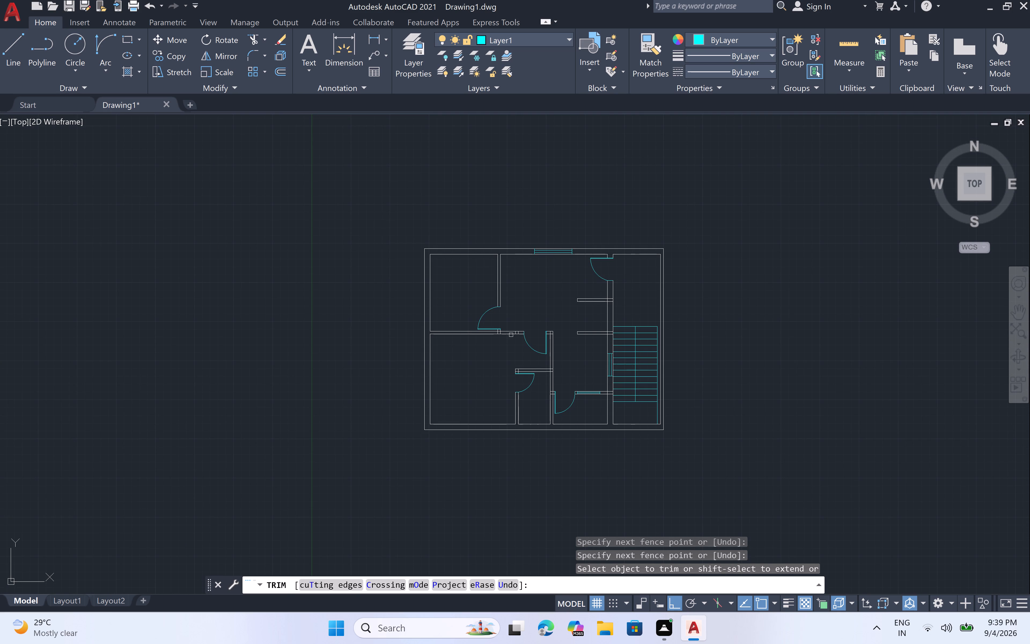
{"action": "scroll", "coordinate": [497, 334], "scroll_direction": "up", "scroll_amount": 2}
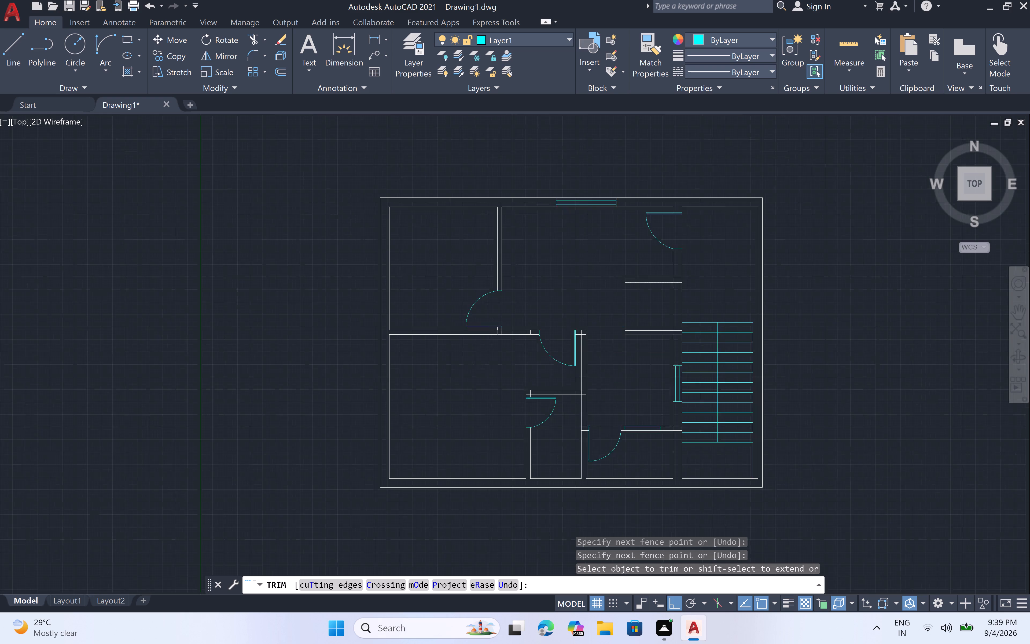
{"action": "scroll", "coordinate": [497, 334], "scroll_direction": "up", "scroll_amount": 6}
{"action": "left_click", "coordinate": [460, 320]}
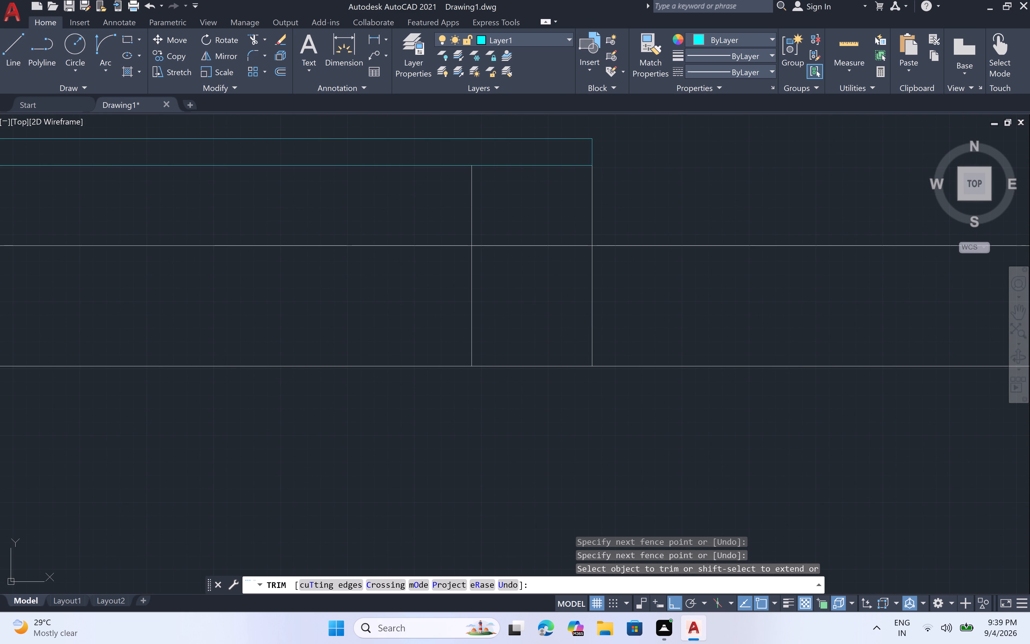
{"action": "left_click", "coordinate": [682, 336]}
{"action": "left_click", "coordinate": [534, 229]}
{"action": "left_click", "coordinate": [547, 311]}
Trim away the two short cross lines in the horizontal partition, just before the middle door's opening.
{"action": "scroll", "coordinate": [547, 307], "scroll_direction": "down", "scroll_amount": 5}
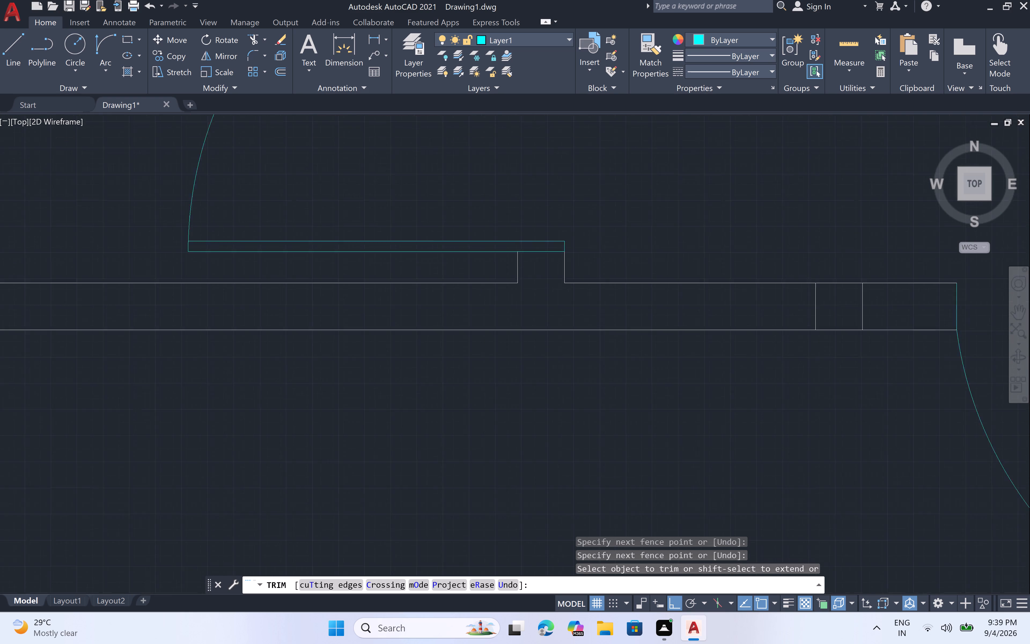
{"action": "scroll", "coordinate": [628, 303], "scroll_direction": "up", "scroll_amount": 5}
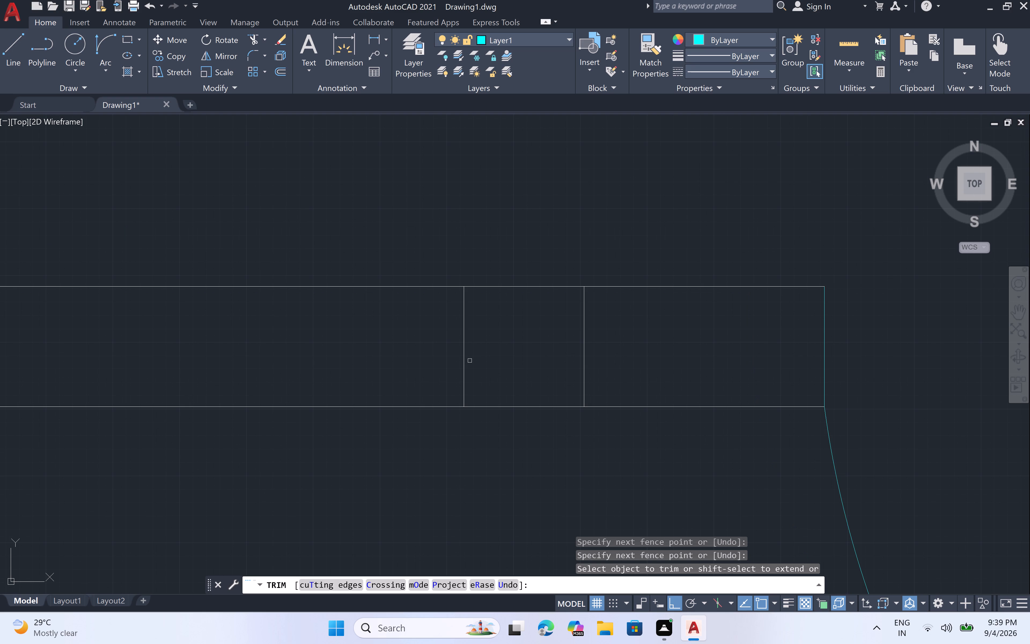
{"action": "left_click", "coordinate": [434, 352]}
{"action": "left_click", "coordinate": [693, 331]}
Trim the overlapping lines at the partition corner beside the middle door's hinge side.
{"action": "scroll", "coordinate": [693, 326], "scroll_direction": "down", "scroll_amount": 6}
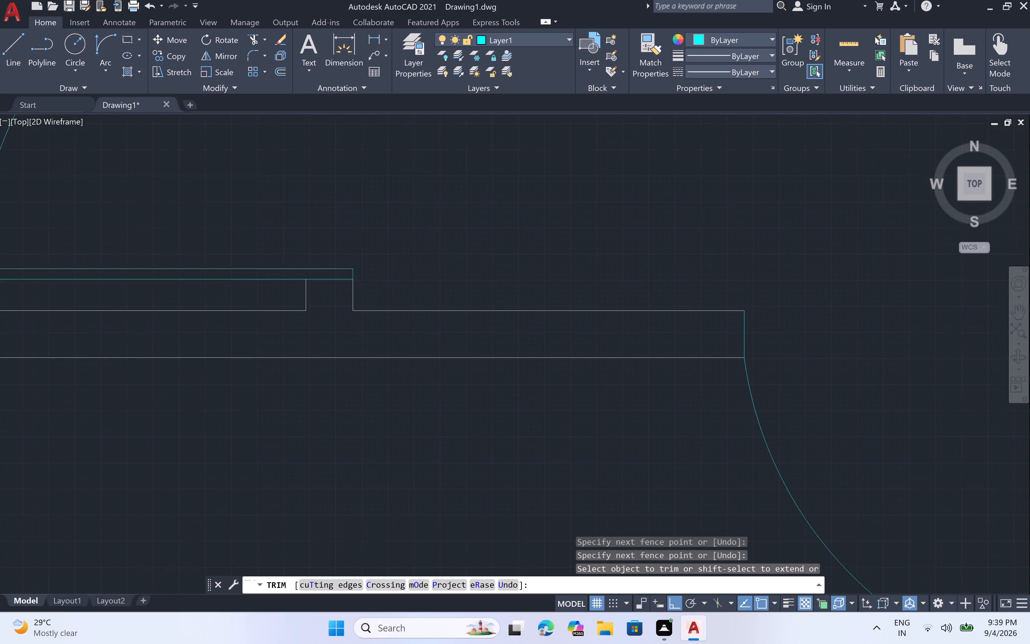
{"action": "scroll", "coordinate": [693, 326], "scroll_direction": "down", "scroll_amount": 1}
{"action": "scroll", "coordinate": [768, 324], "scroll_direction": "up", "scroll_amount": 3}
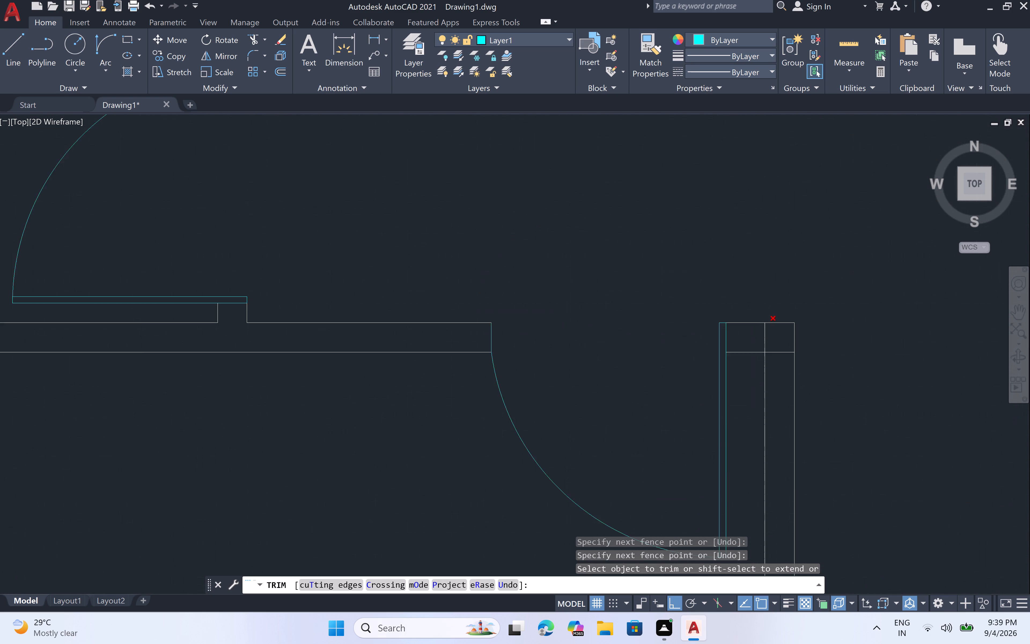
{"action": "scroll", "coordinate": [768, 324], "scroll_direction": "up", "scroll_amount": 2}
{"action": "double_click", "coordinate": [745, 363]}
{"action": "triple_click", "coordinate": [790, 363]}
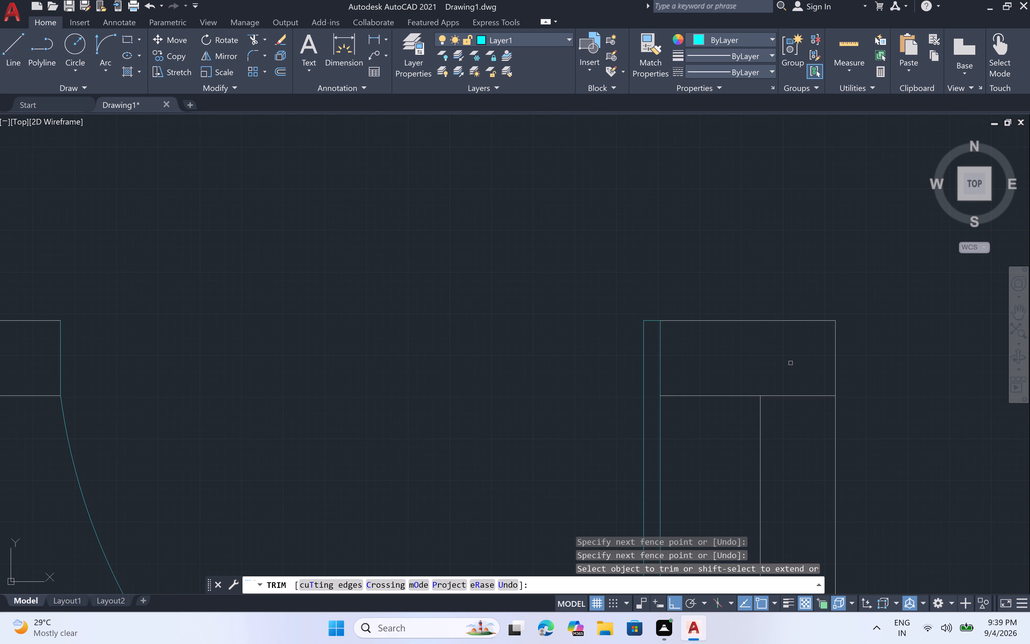
{"action": "left_click", "coordinate": [790, 431]}
Trim the crossing lines where the small lower-middle room's top partition meets the vertical partition on its right.
{"action": "scroll", "coordinate": [790, 409], "scroll_direction": "down", "scroll_amount": 6}
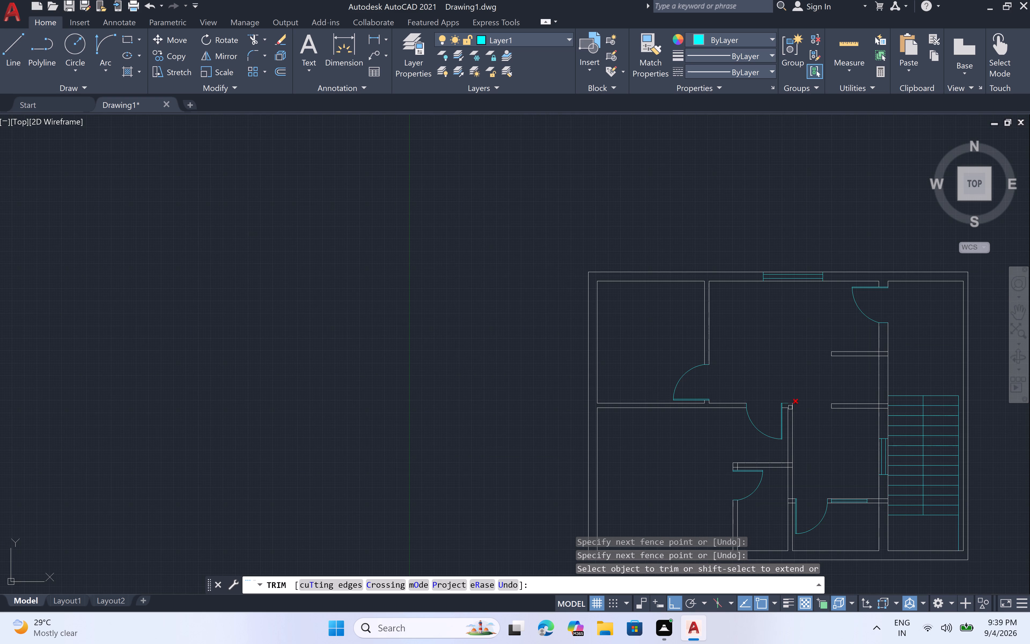
{"action": "middle_click_drag", "start_coordinate": [826, 465], "coordinate": [784, 397]}
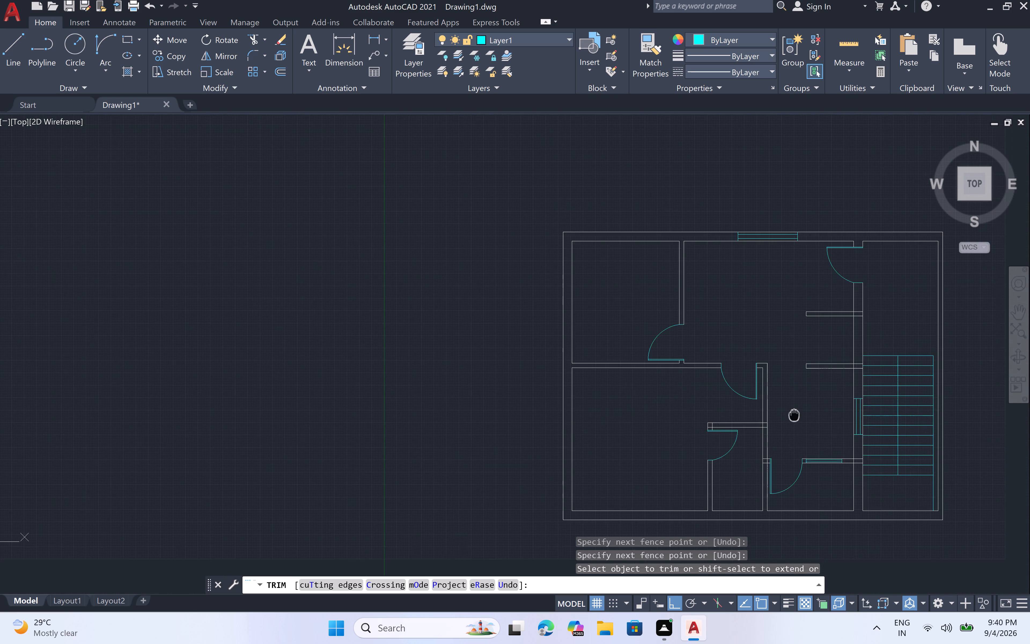
{"action": "middle_click_drag", "start_coordinate": [784, 397], "coordinate": [783, 397]}
{"action": "scroll", "coordinate": [751, 399], "scroll_direction": "up", "scroll_amount": 3}
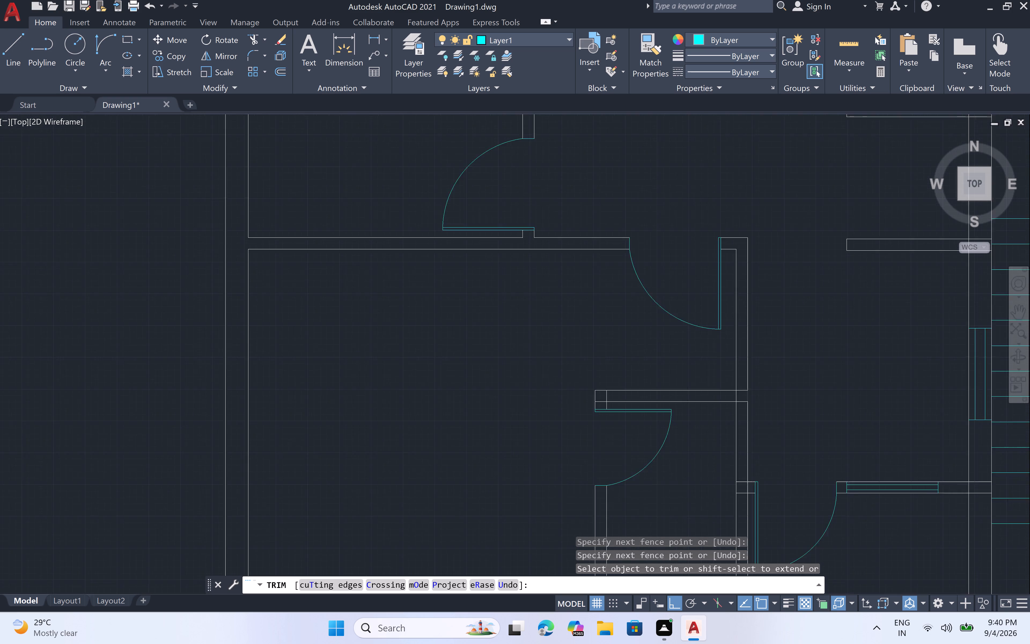
{"action": "scroll", "coordinate": [750, 398], "scroll_direction": "up", "scroll_amount": 1}
{"action": "scroll", "coordinate": [714, 393], "scroll_direction": "up", "scroll_amount": 2}
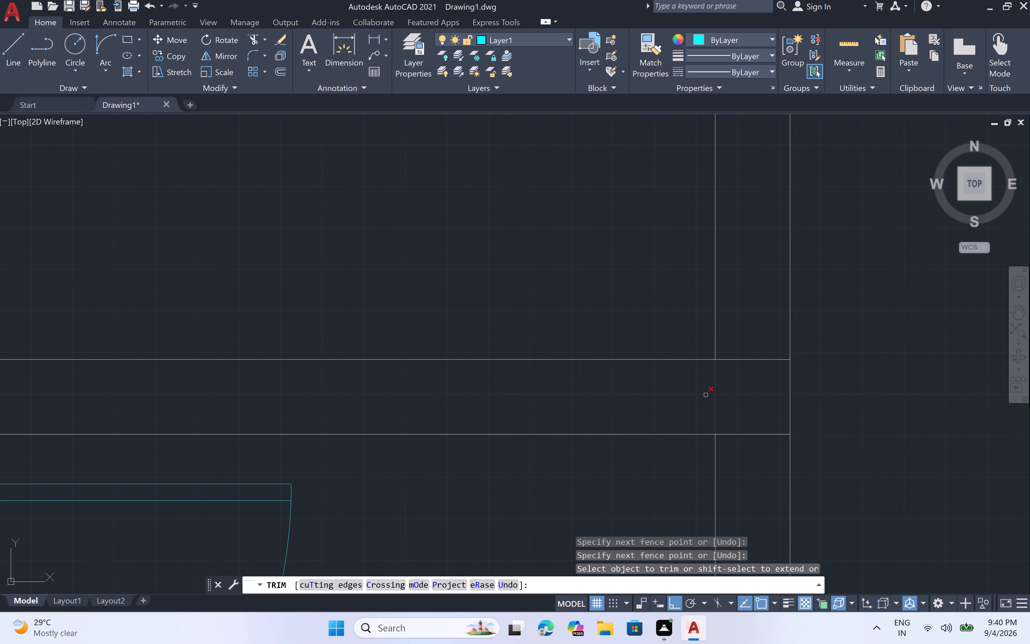
{"action": "left_click", "coordinate": [706, 395]}
{"action": "left_click", "coordinate": [741, 400]}
{"action": "left_click", "coordinate": [740, 353]}
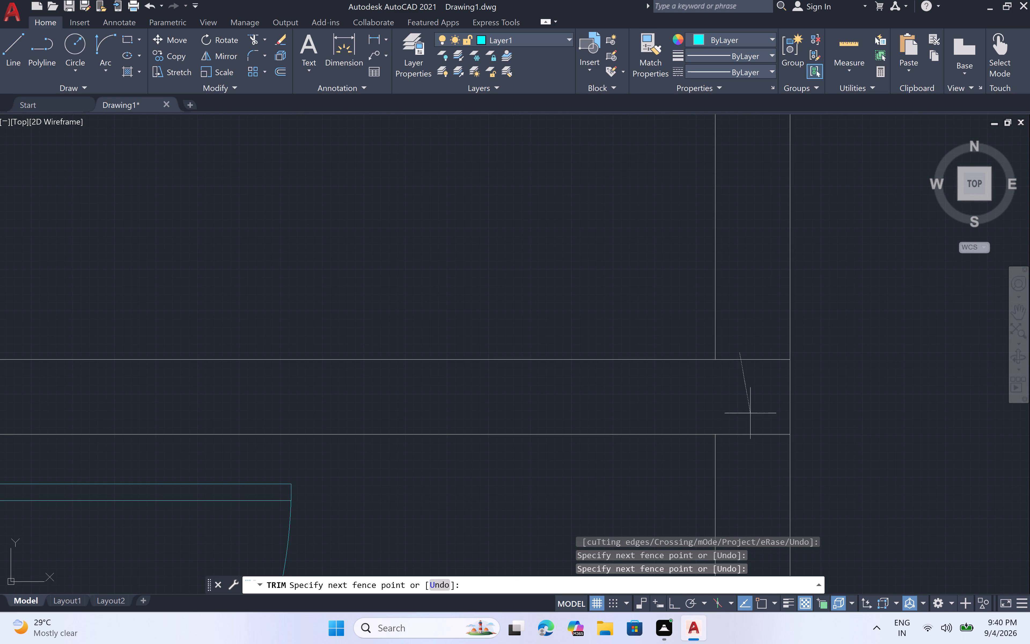
{"action": "left_click", "coordinate": [756, 455]}
Trim the overlapping lines at the left end of the small lower-middle room's top partition, above its door.
{"action": "scroll", "coordinate": [750, 423], "scroll_direction": "down", "scroll_amount": 6}
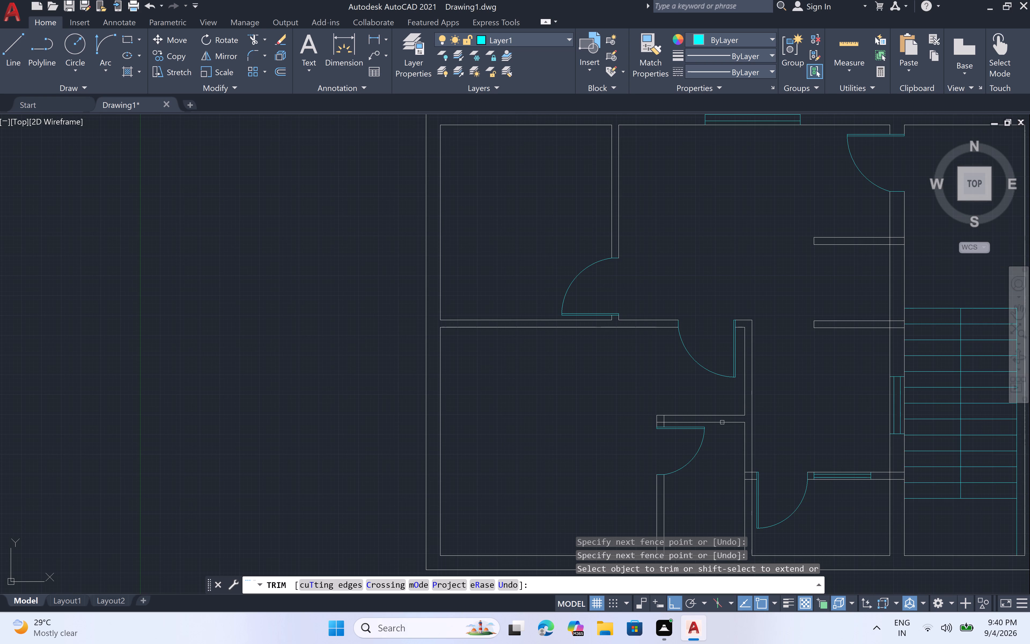
{"action": "scroll", "coordinate": [653, 425], "scroll_direction": "up", "scroll_amount": 6}
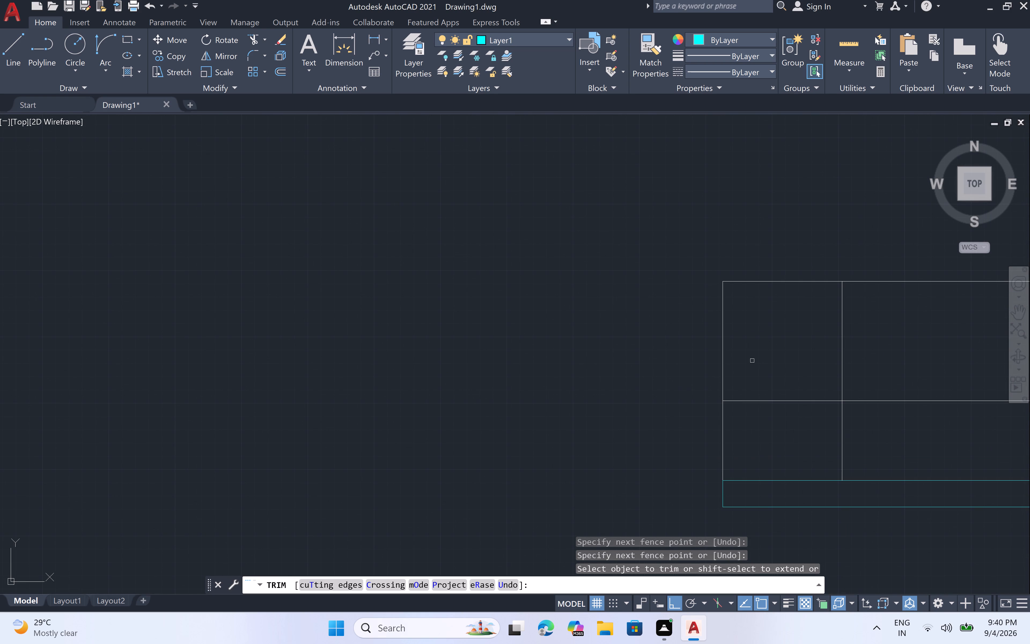
{"action": "left_click", "coordinate": [790, 354]}
{"action": "left_click", "coordinate": [886, 352]}
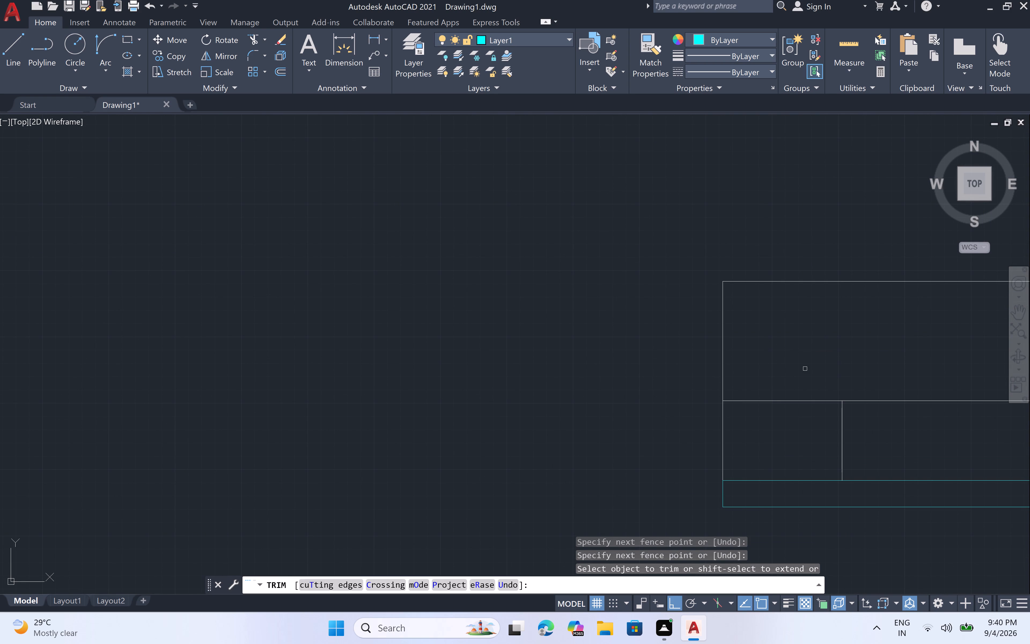
{"action": "left_click", "coordinate": [805, 369]}
{"action": "left_click", "coordinate": [807, 422]}
Trim the crossing lines where the short jamb at the lower door's hinge side meets the vertical partition.
{"action": "scroll", "coordinate": [807, 416], "scroll_direction": "down", "scroll_amount": 4}
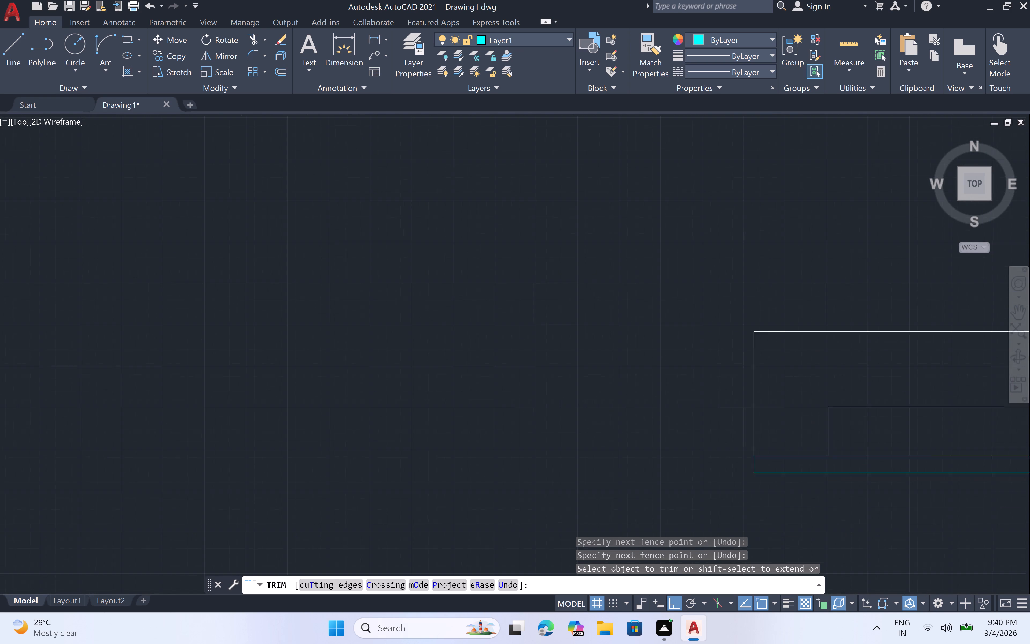
{"action": "scroll", "coordinate": [807, 416], "scroll_direction": "down", "scroll_amount": 3}
{"action": "middle_click_drag", "start_coordinate": [823, 393], "coordinate": [691, 388]}
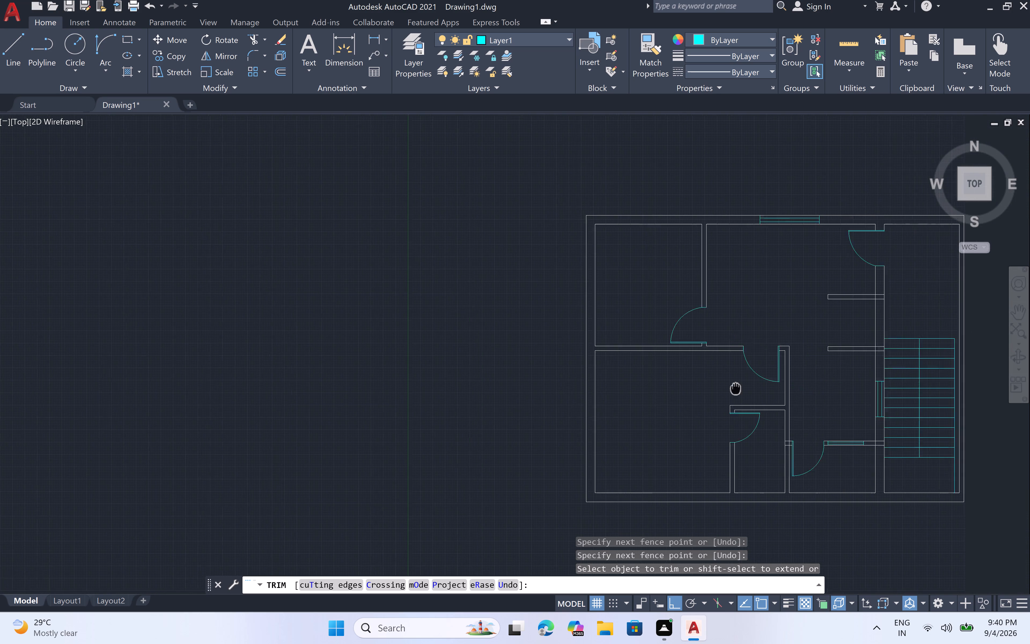
{"action": "middle_click_drag", "start_coordinate": [691, 388], "coordinate": [521, 373]}
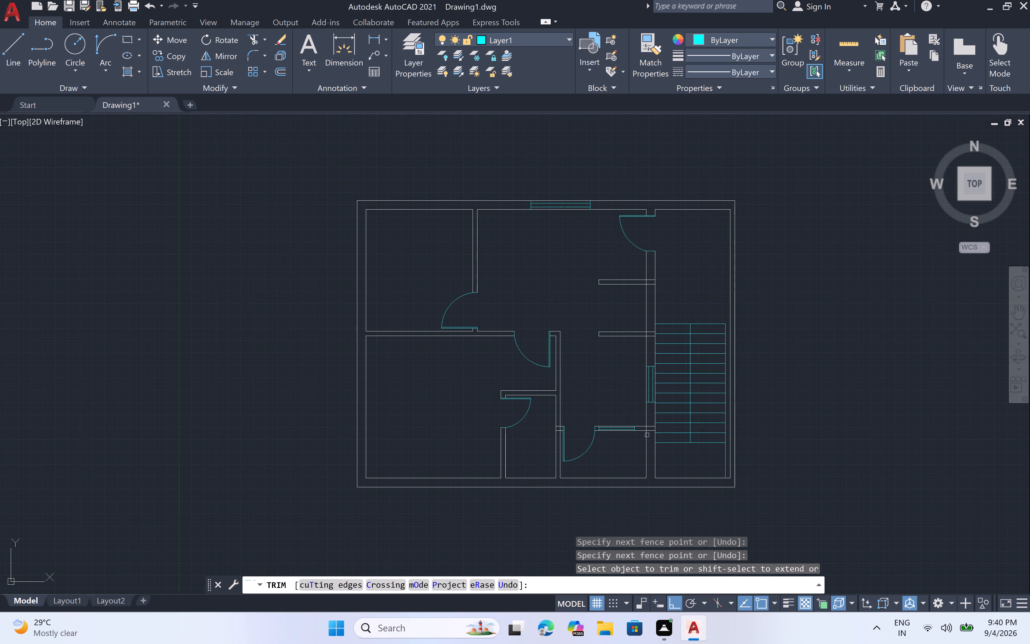
{"action": "scroll", "coordinate": [556, 431], "scroll_direction": "up", "scroll_amount": 6}
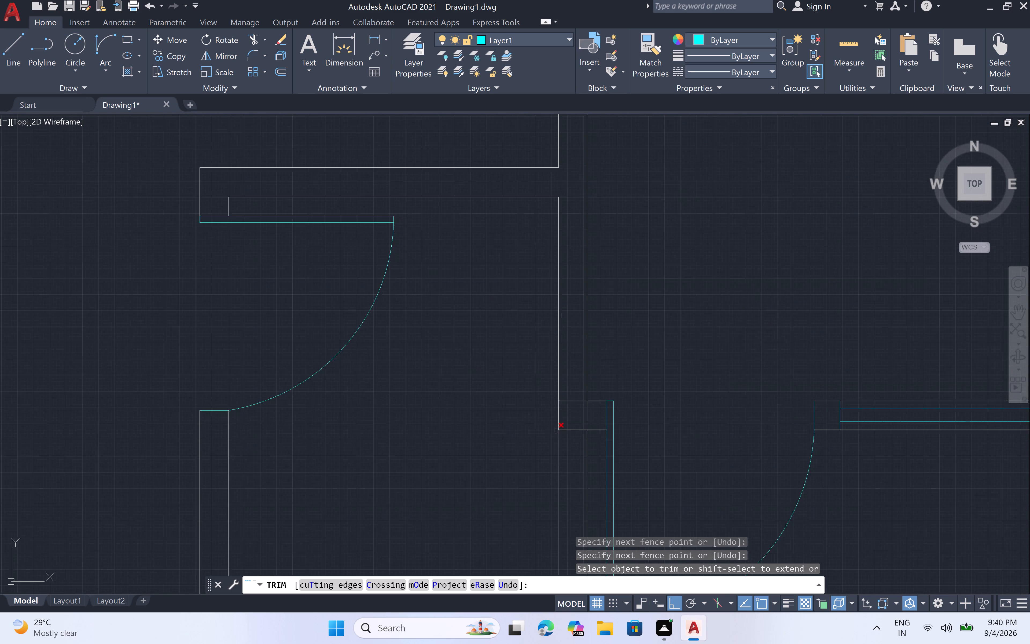
{"action": "scroll", "coordinate": [556, 425], "scroll_direction": "up", "scroll_amount": 1}
{"action": "left_click", "coordinate": [593, 345]}
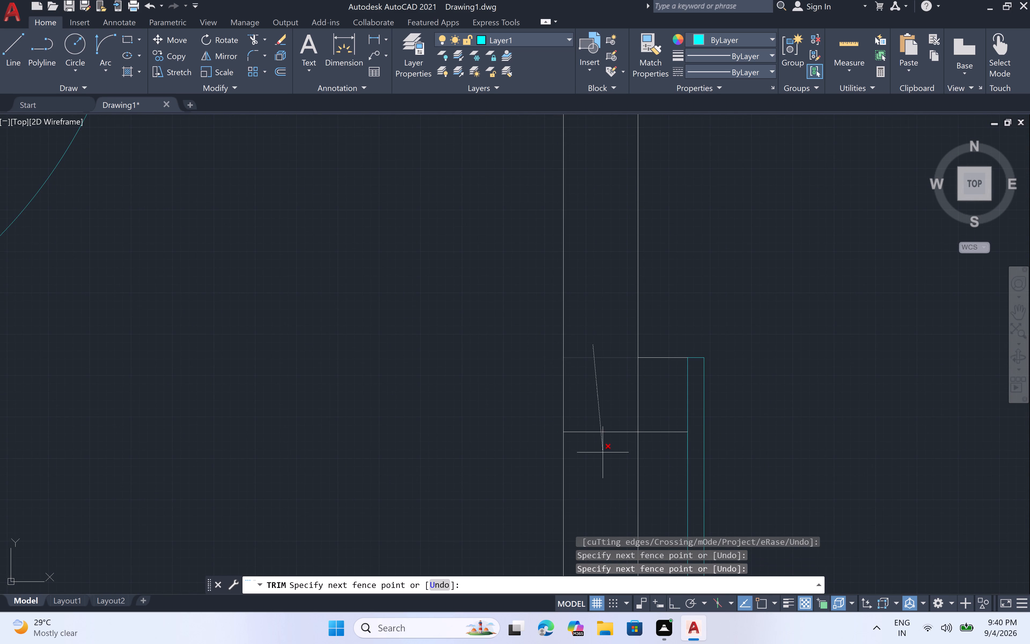
{"action": "left_click", "coordinate": [603, 454]}
{"action": "left_click", "coordinate": [604, 404]}
{"action": "left_click", "coordinate": [646, 404]}
{"action": "scroll", "coordinate": [646, 404], "scroll_direction": "down", "scroll_amount": 6}
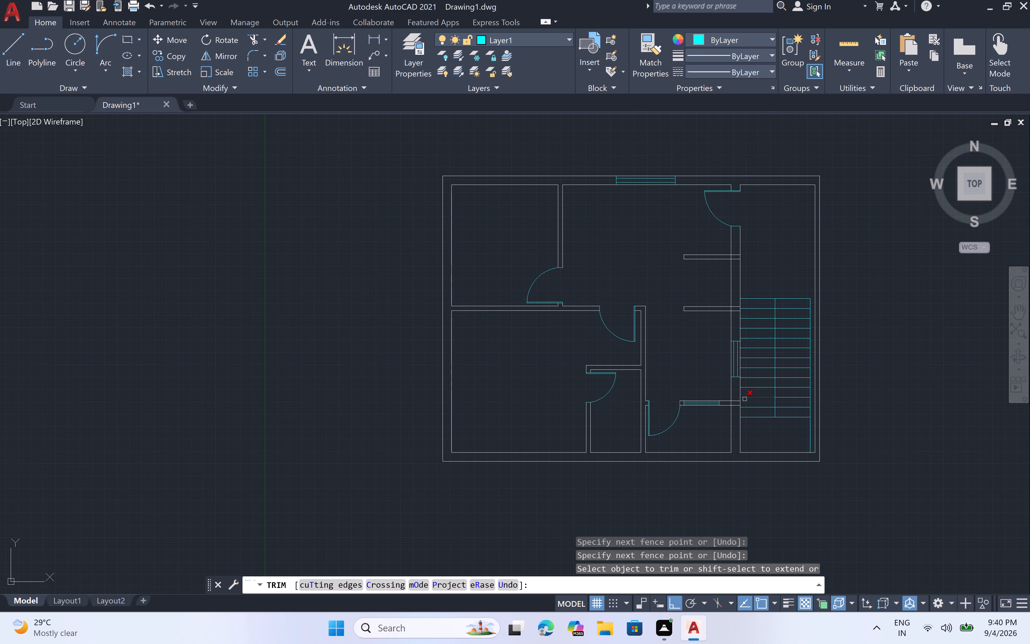
Trim the crossing lines where the partition with the small window above the lower-right room meets the wall beside the staircase.
{"action": "scroll", "coordinate": [731, 415], "scroll_direction": "up", "scroll_amount": 5}
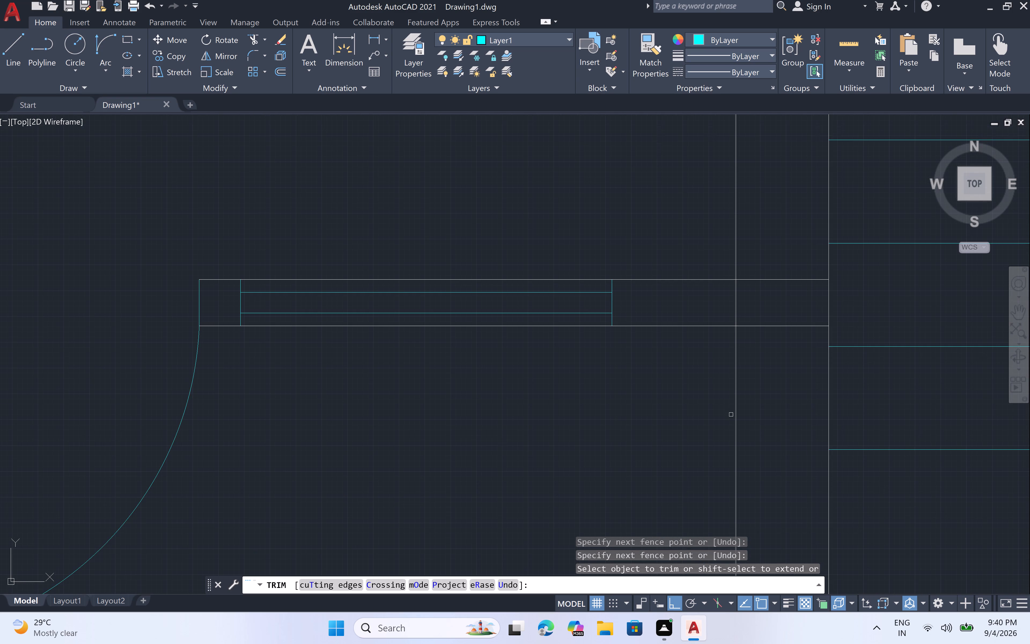
{"action": "left_click", "coordinate": [785, 253]}
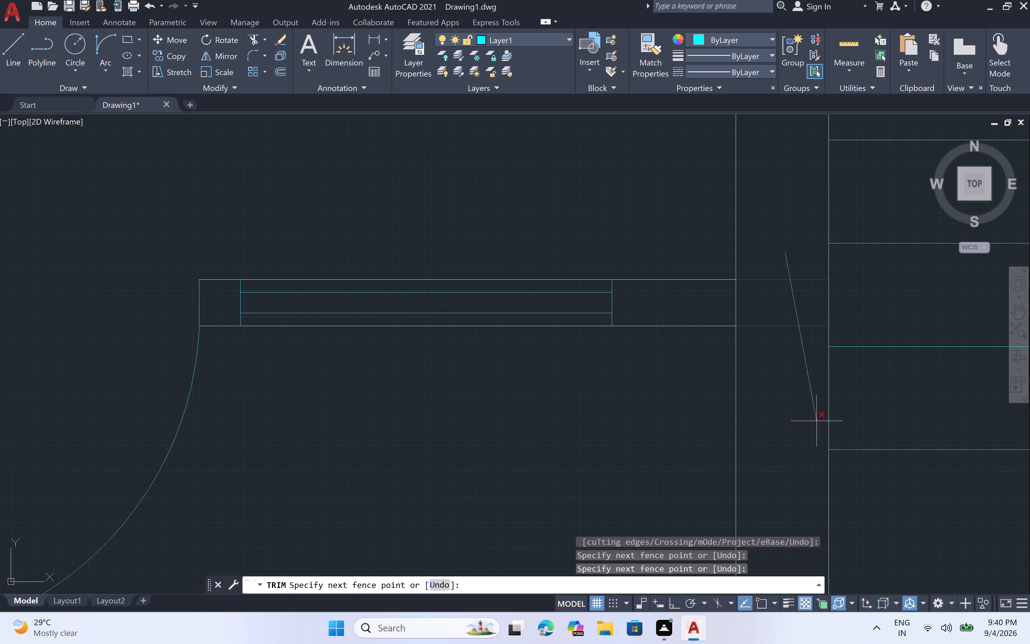
{"action": "left_click", "coordinate": [790, 402]}
{"action": "left_click", "coordinate": [758, 307]}
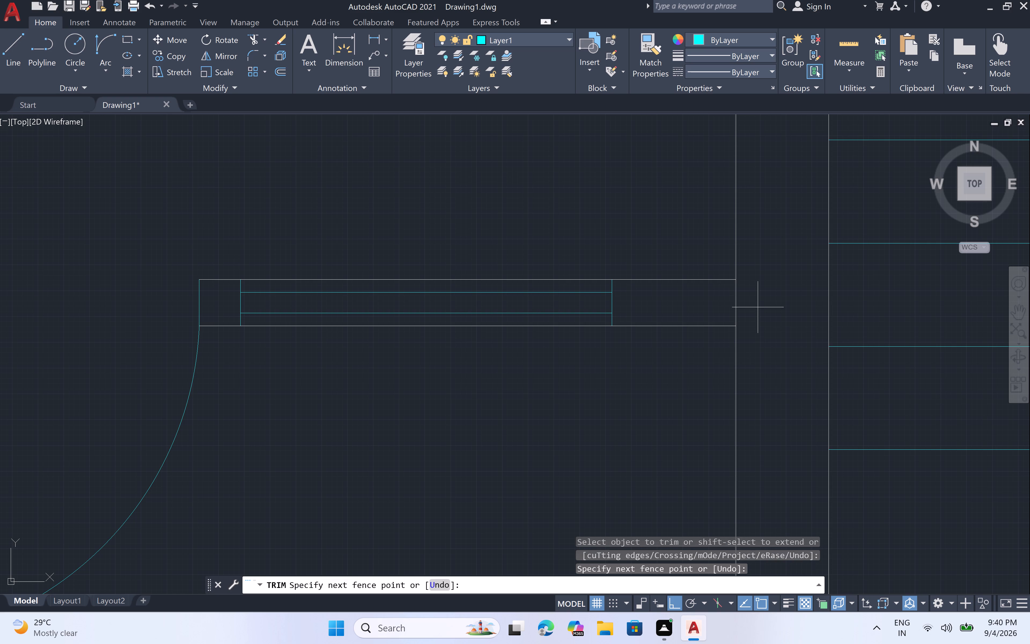
{"action": "left_click", "coordinate": [728, 307]}
{"action": "scroll", "coordinate": [728, 307], "scroll_direction": "down", "scroll_amount": 6}
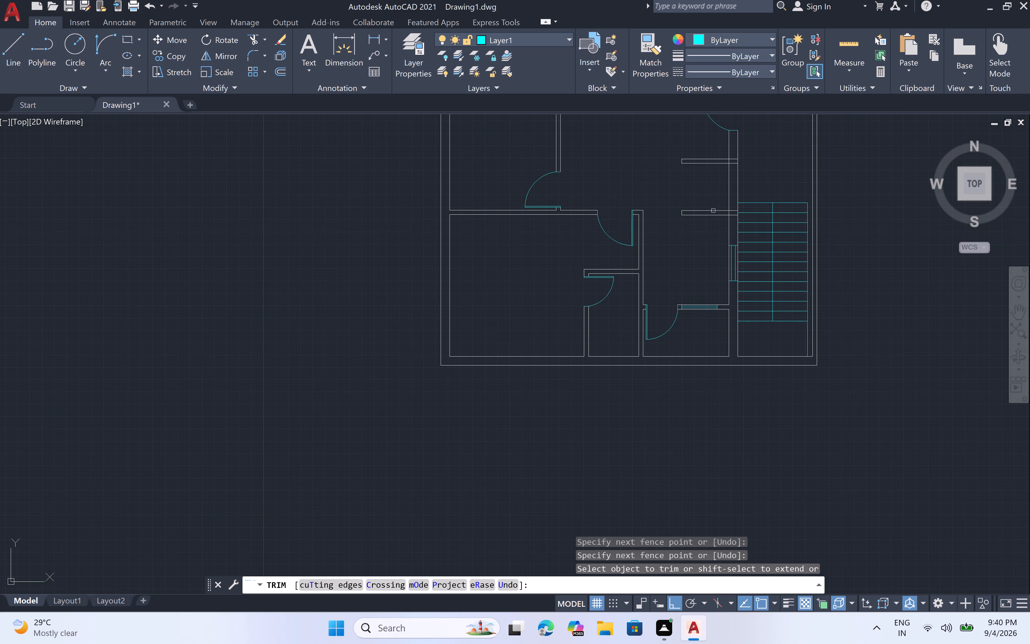
Trim the crossing lines where the lower of the two short partition stubs meets the wall beside the staircase.
{"action": "scroll", "coordinate": [736, 206], "scroll_direction": "up", "scroll_amount": 6}
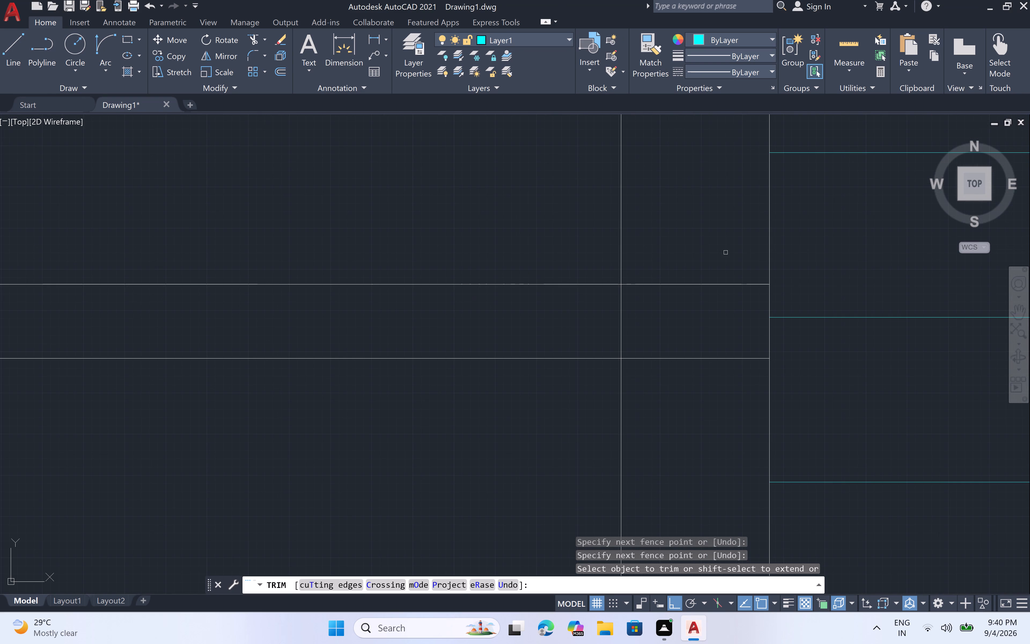
{"action": "left_click", "coordinate": [726, 253]}
{"action": "left_click", "coordinate": [743, 431]}
{"action": "left_click", "coordinate": [635, 327]}
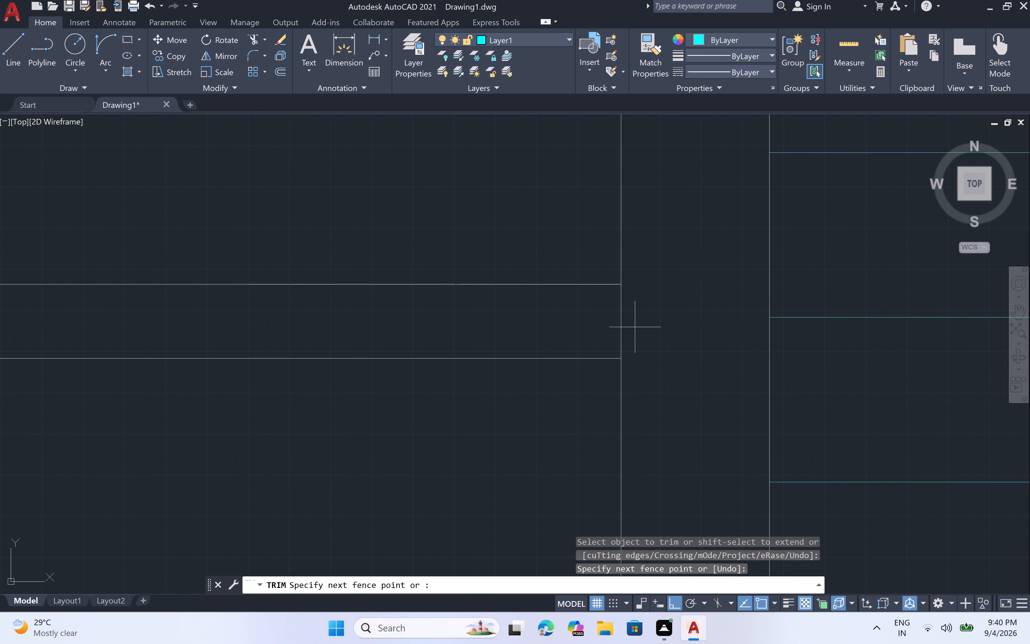
{"action": "left_click", "coordinate": [573, 337]}
{"action": "scroll", "coordinate": [582, 330], "scroll_direction": "down", "scroll_amount": 6}
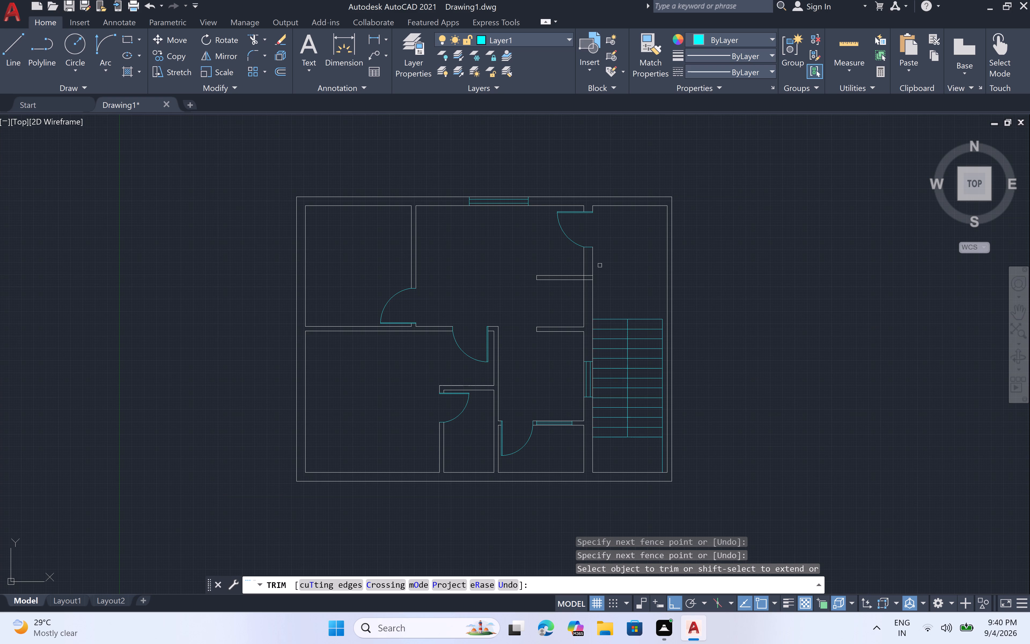
Trim the crossing lines where the upper short partition stub meets the staircase-side wall below the entrance door, and finish trimming.
{"action": "scroll", "coordinate": [589, 275], "scroll_direction": "up", "scroll_amount": 6}
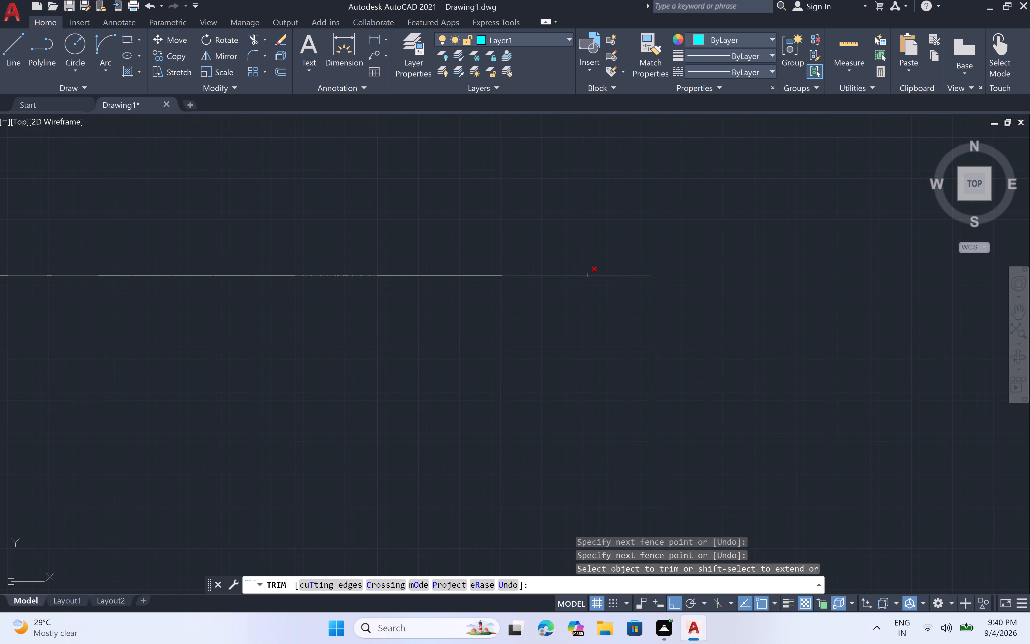
{"action": "left_click", "coordinate": [581, 261]}
{"action": "left_click", "coordinate": [588, 378]}
{"action": "left_click", "coordinate": [562, 324]}
{"action": "left_click", "coordinate": [412, 335]}
{"action": "scroll", "coordinate": [421, 334], "scroll_direction": "down", "scroll_amount": 2}
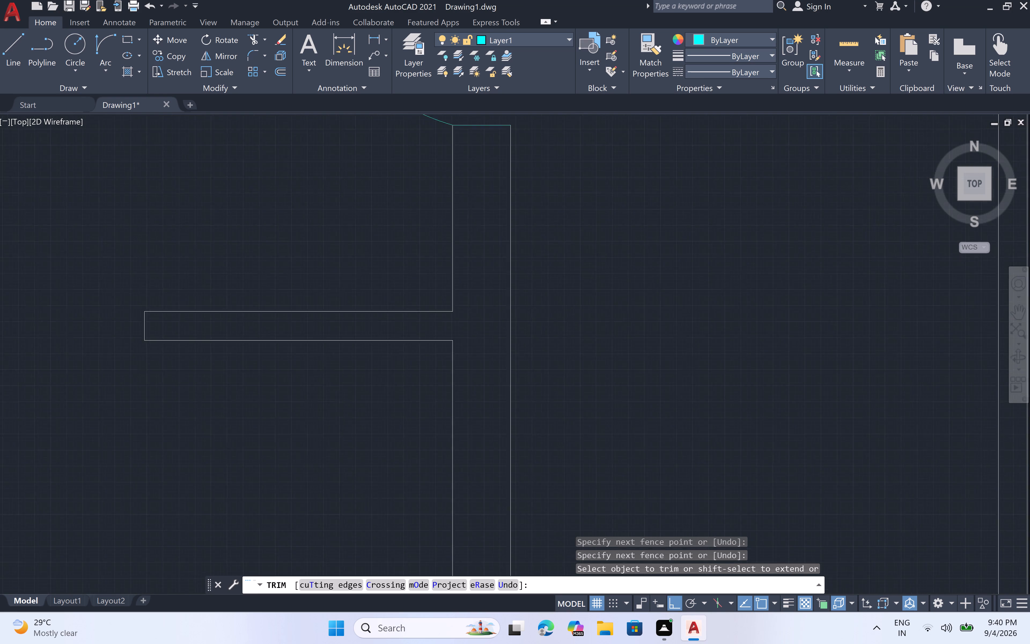
{"action": "scroll", "coordinate": [421, 334], "scroll_direction": "down", "scroll_amount": 4}
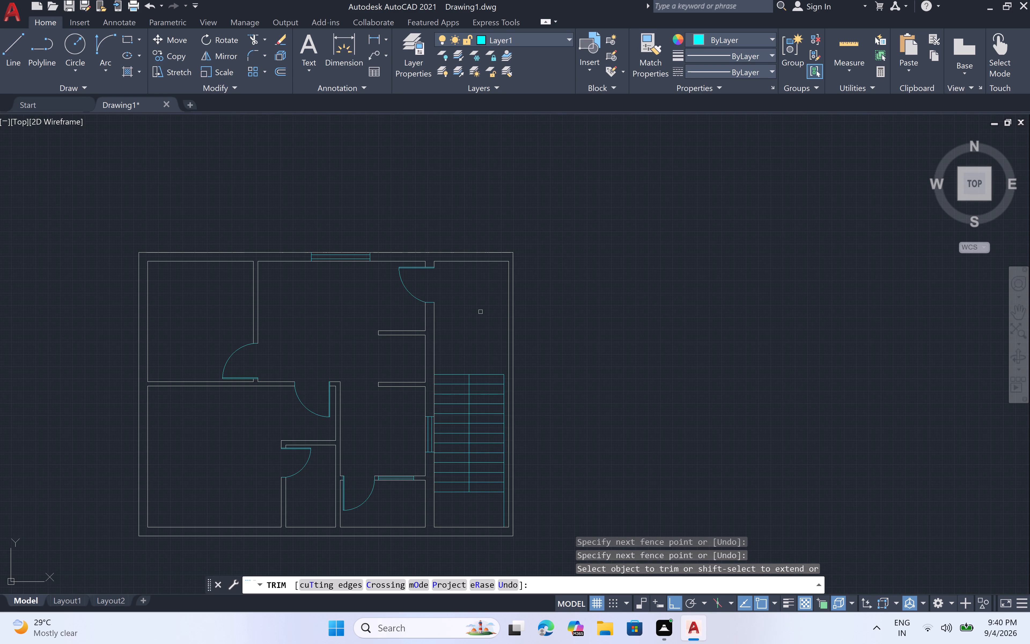
{"action": "key", "text": "Escape"}
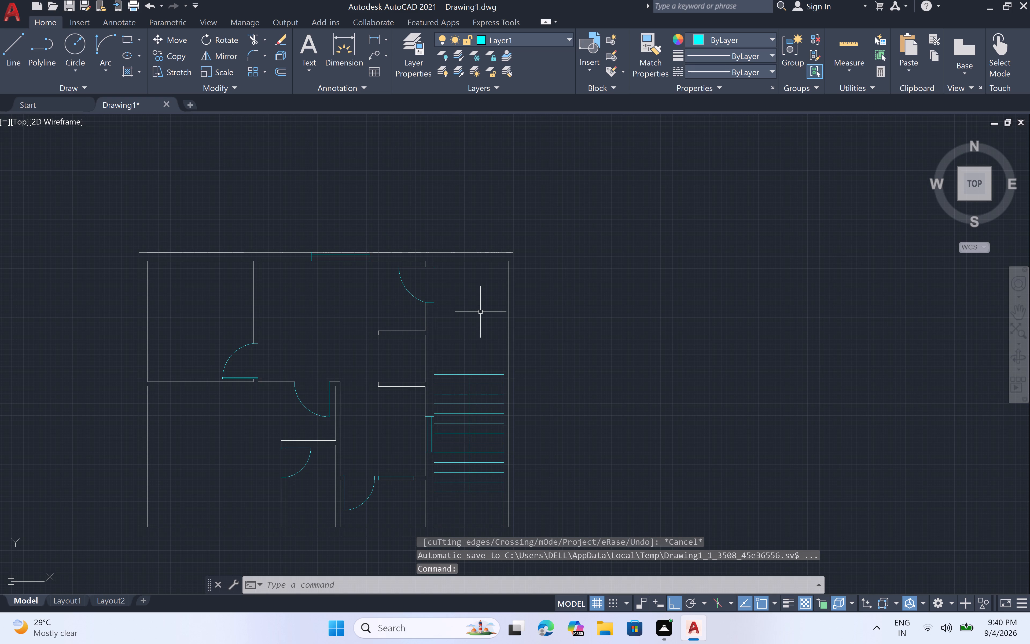
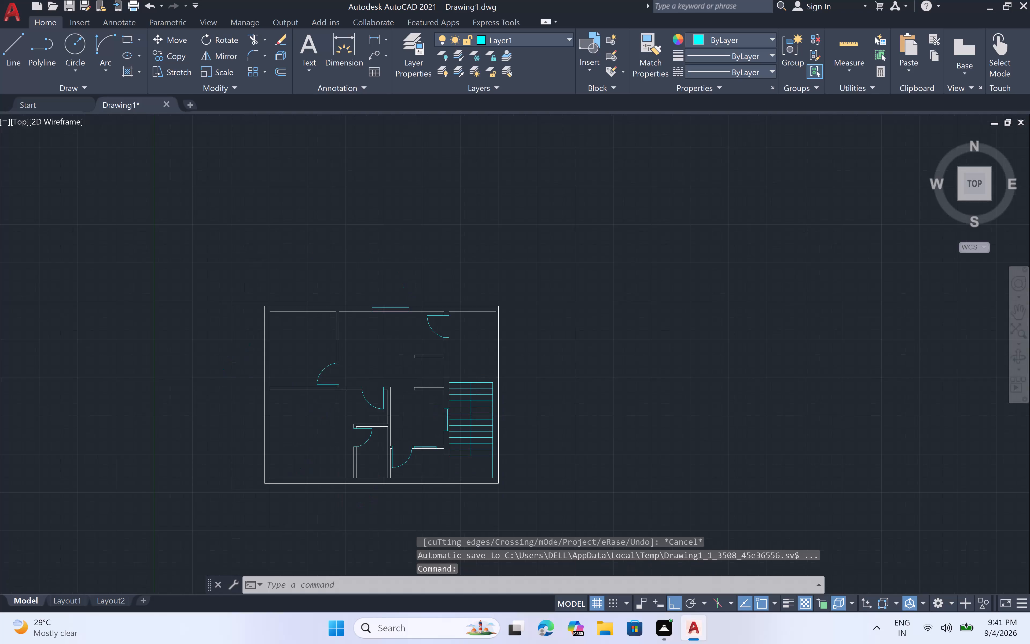
Open the recent drawing Prasoon Cad.dwg alongside the floor plan drawing.
{"action": "scroll", "coordinate": [385, 433], "scroll_direction": "up", "scroll_amount": 3}
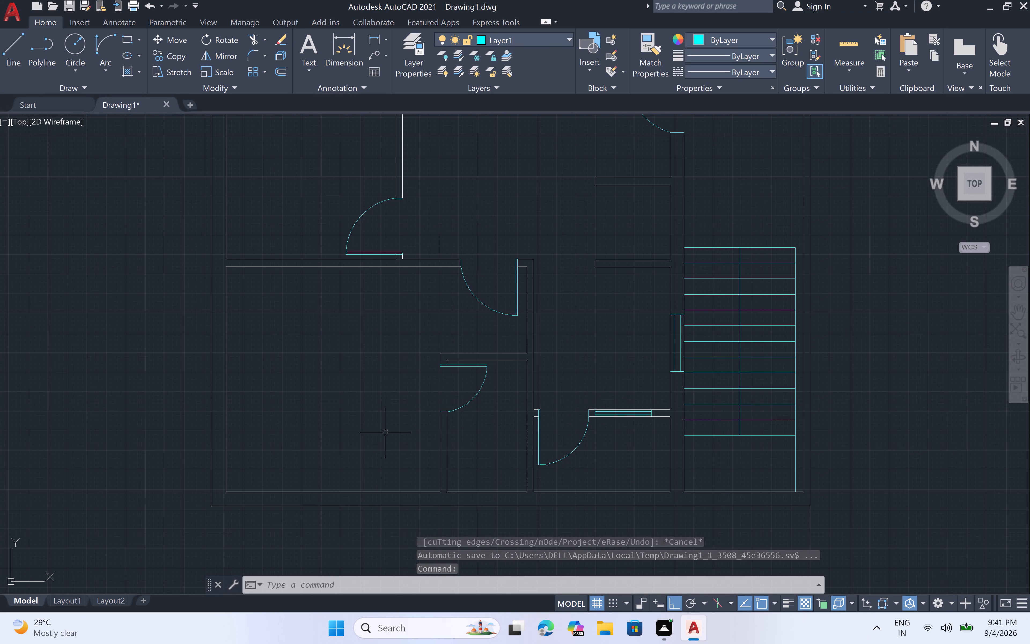
{"action": "scroll", "coordinate": [386, 432], "scroll_direction": "down", "scroll_amount": 1}
{"action": "middle_click_drag", "start_coordinate": [387, 431], "coordinate": [499, 433]}
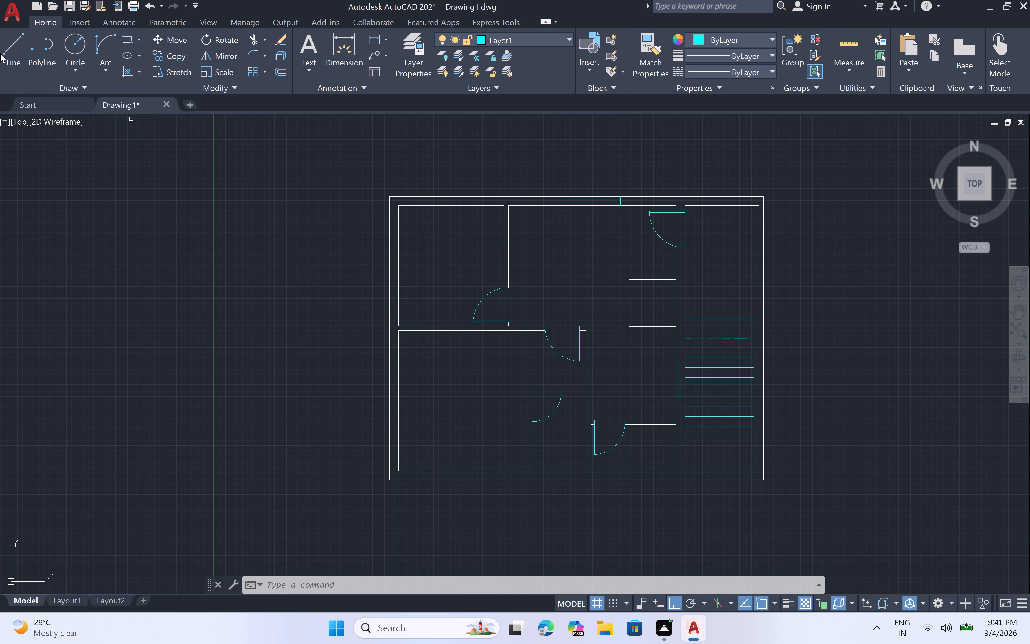
{"action": "left_click", "coordinate": [10, 5]}
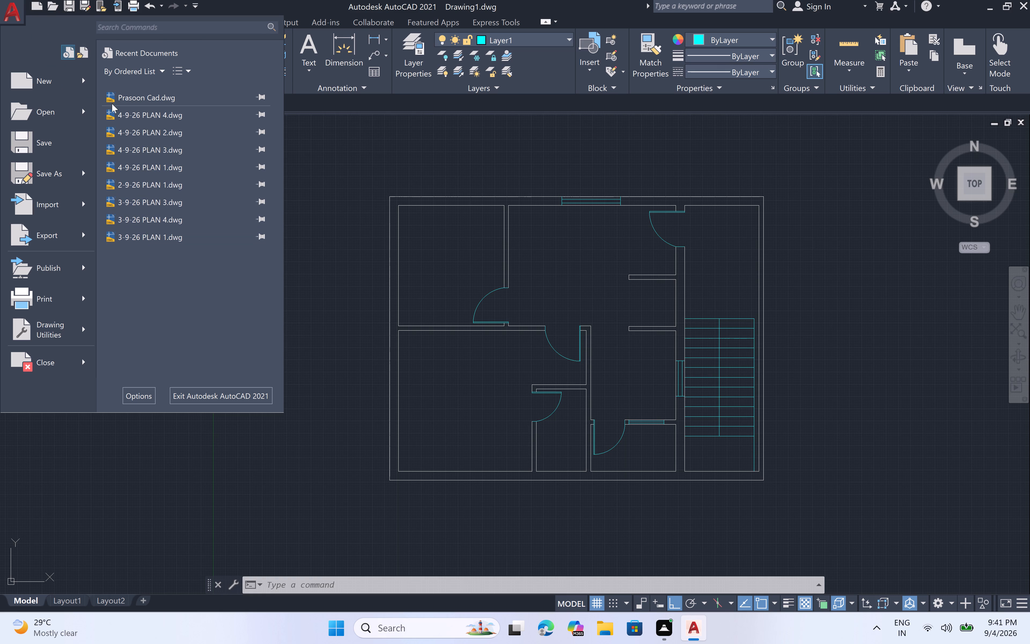
{"action": "left_click", "coordinate": [145, 104]}
{"action": "left_click", "coordinate": [168, 90]}
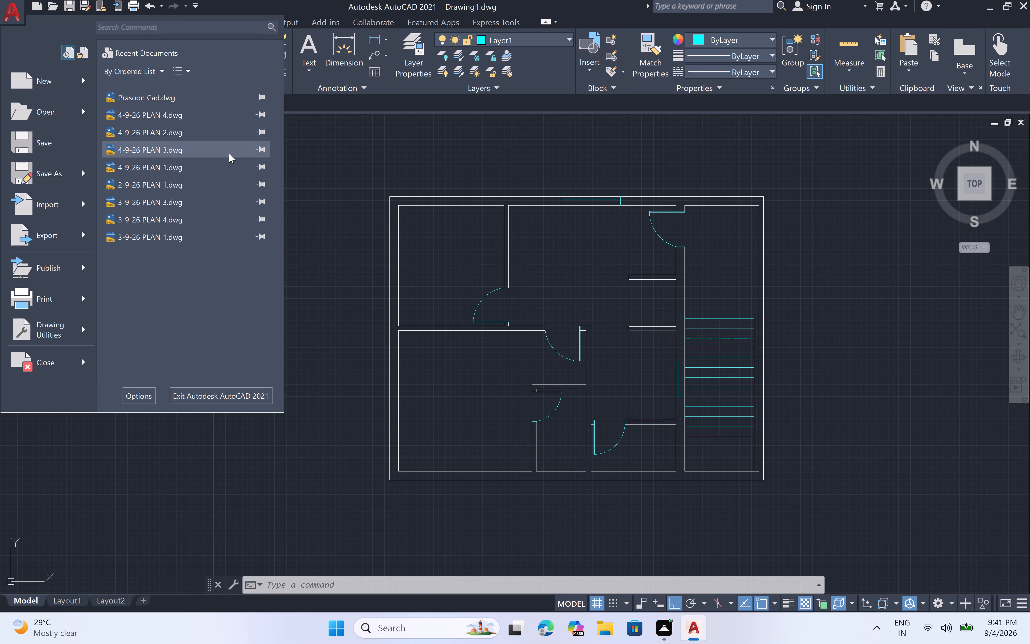
{"action": "left_click", "coordinate": [199, 97]}
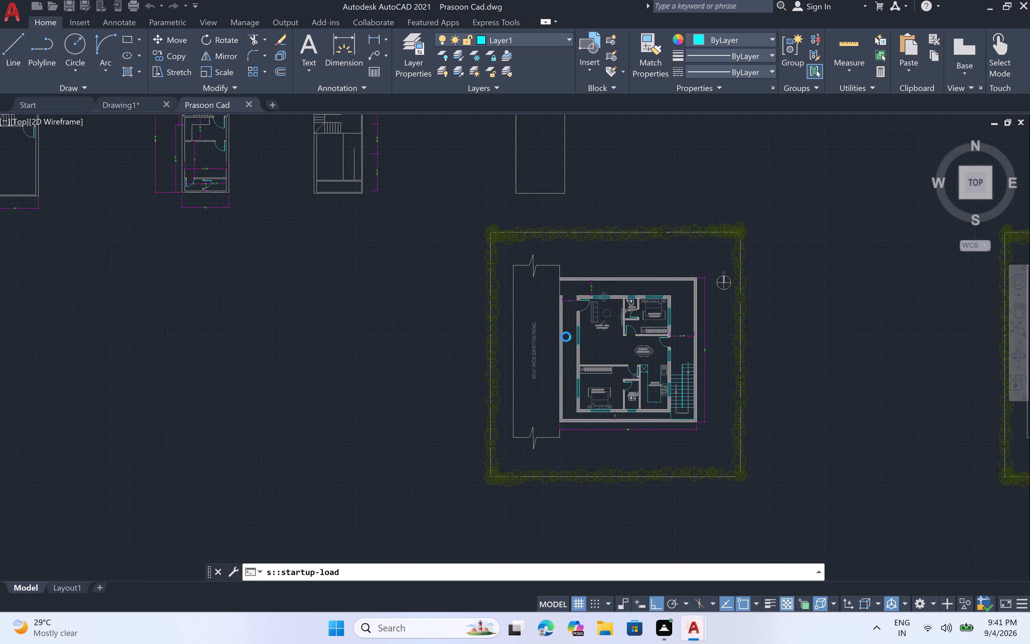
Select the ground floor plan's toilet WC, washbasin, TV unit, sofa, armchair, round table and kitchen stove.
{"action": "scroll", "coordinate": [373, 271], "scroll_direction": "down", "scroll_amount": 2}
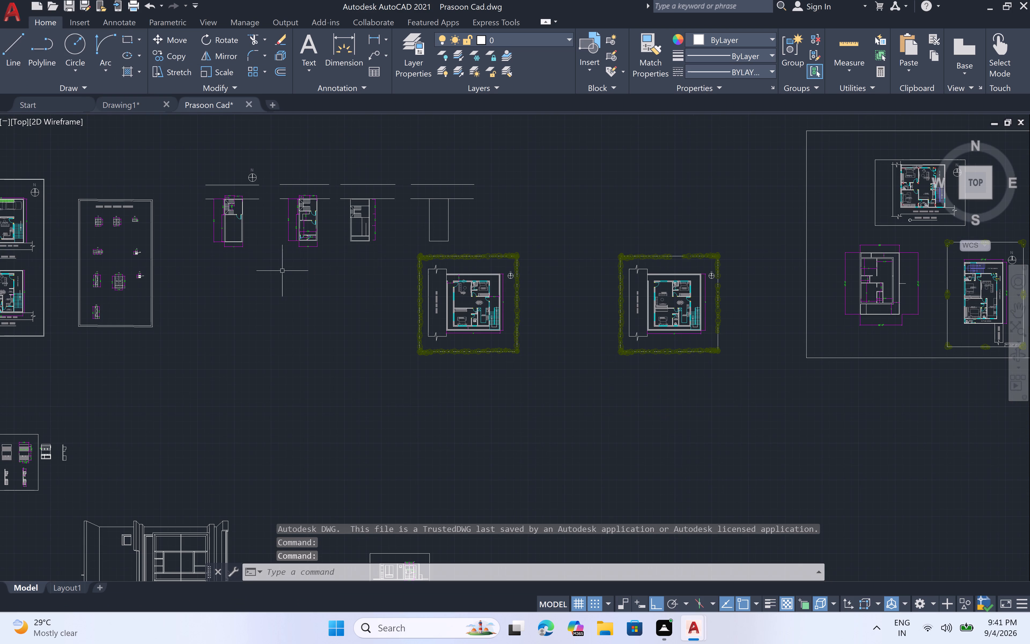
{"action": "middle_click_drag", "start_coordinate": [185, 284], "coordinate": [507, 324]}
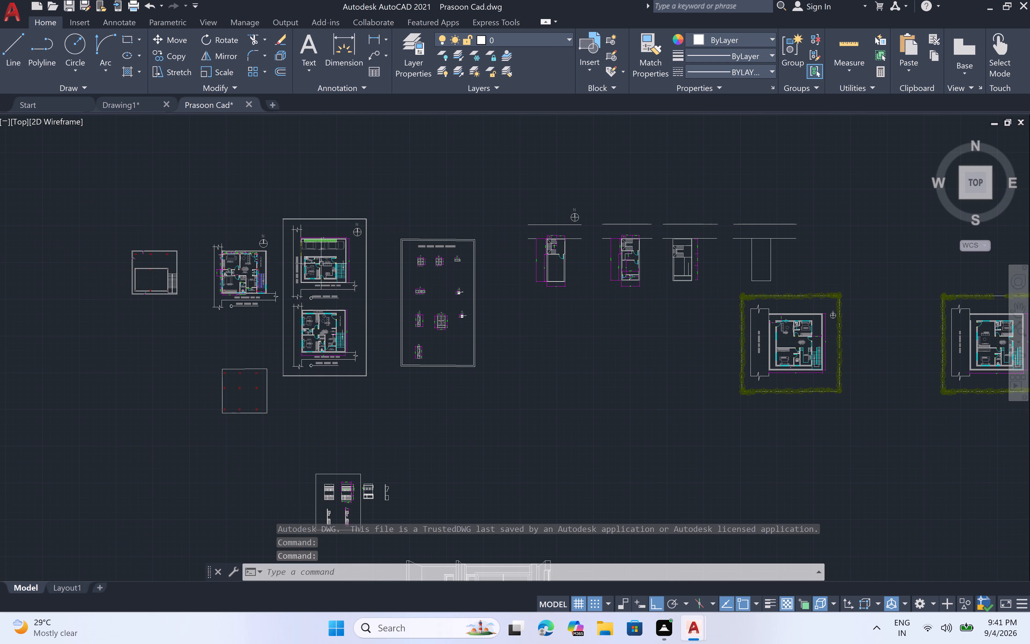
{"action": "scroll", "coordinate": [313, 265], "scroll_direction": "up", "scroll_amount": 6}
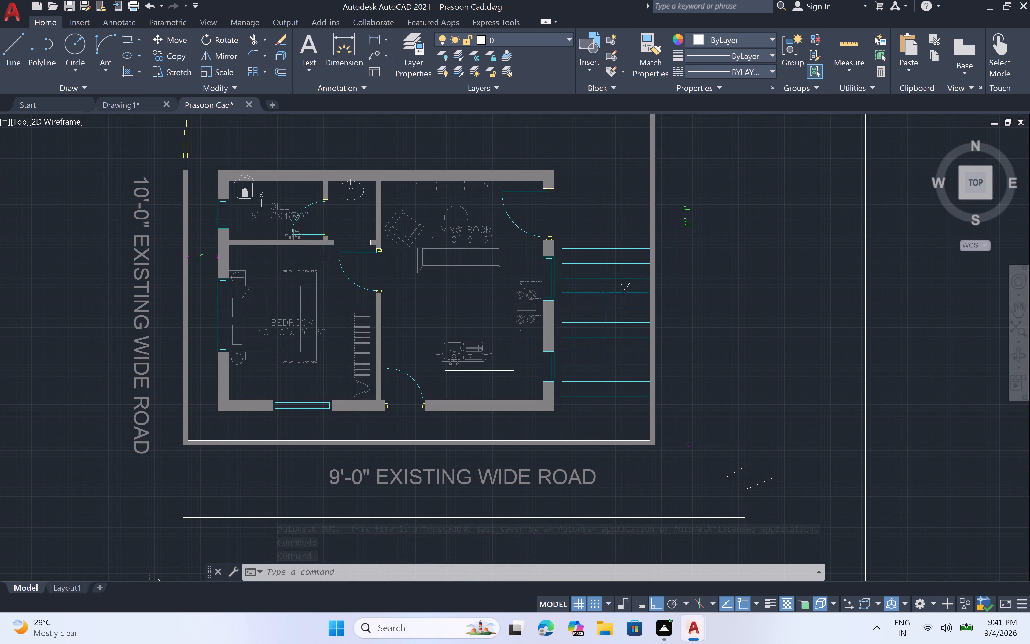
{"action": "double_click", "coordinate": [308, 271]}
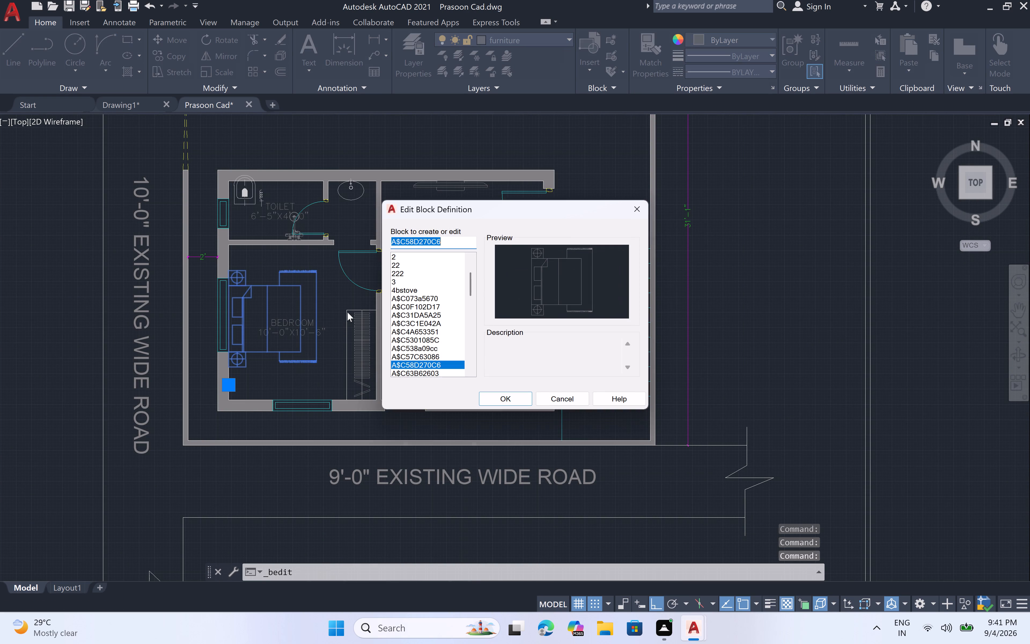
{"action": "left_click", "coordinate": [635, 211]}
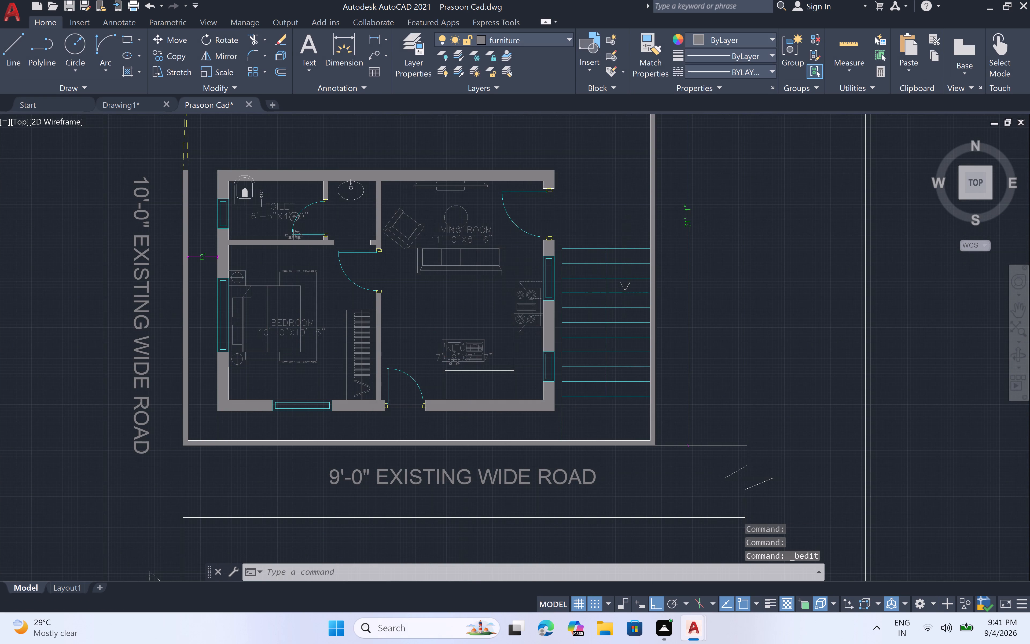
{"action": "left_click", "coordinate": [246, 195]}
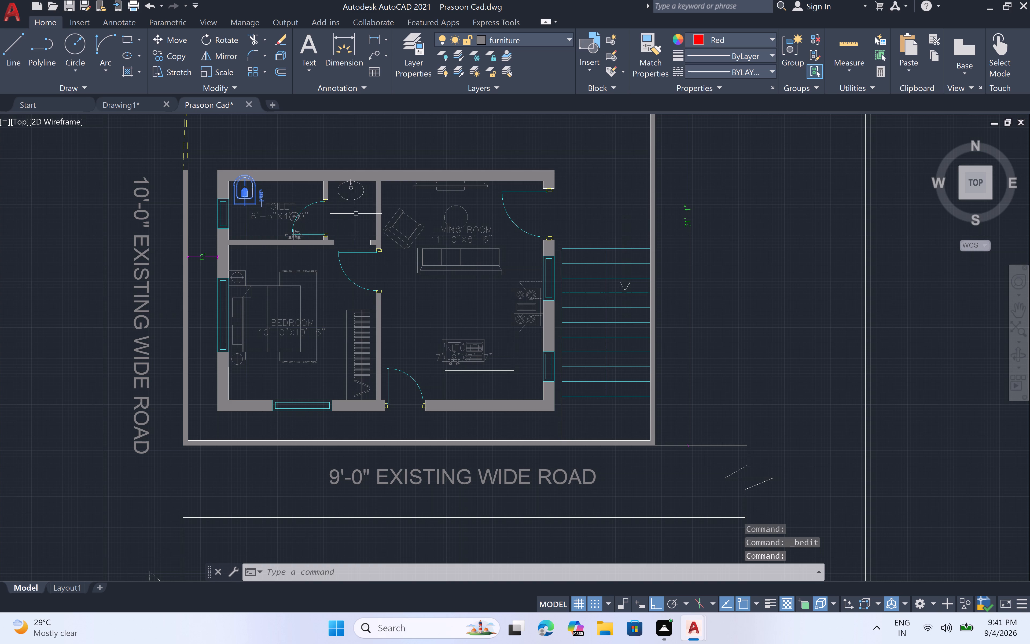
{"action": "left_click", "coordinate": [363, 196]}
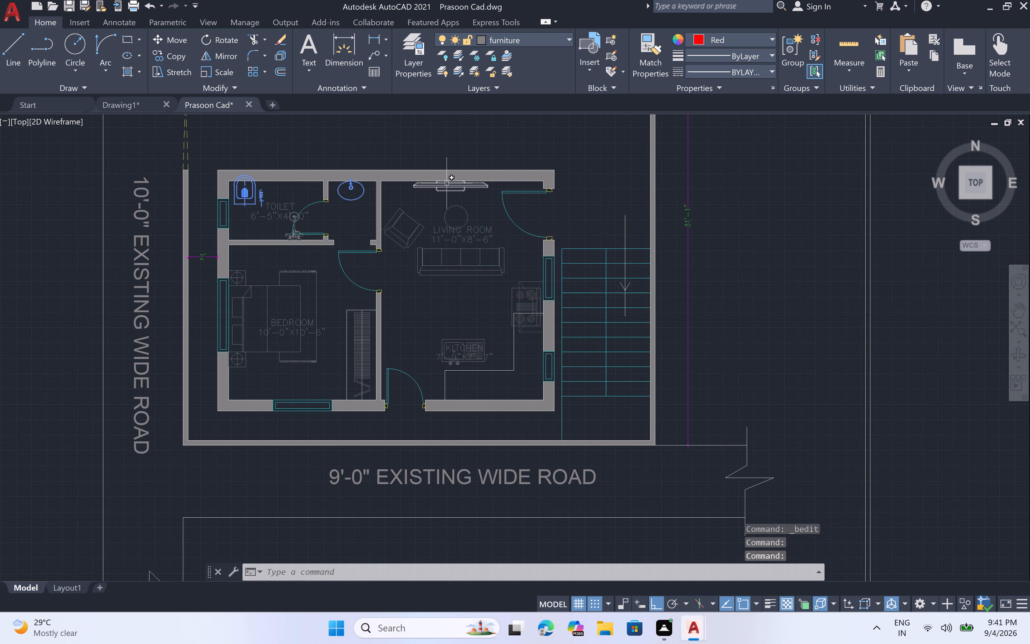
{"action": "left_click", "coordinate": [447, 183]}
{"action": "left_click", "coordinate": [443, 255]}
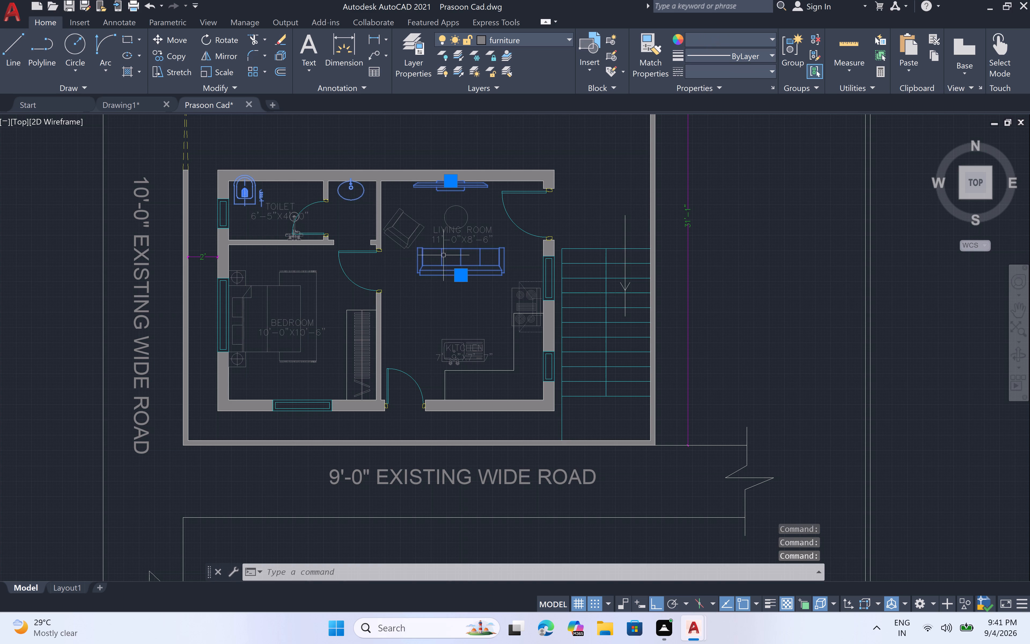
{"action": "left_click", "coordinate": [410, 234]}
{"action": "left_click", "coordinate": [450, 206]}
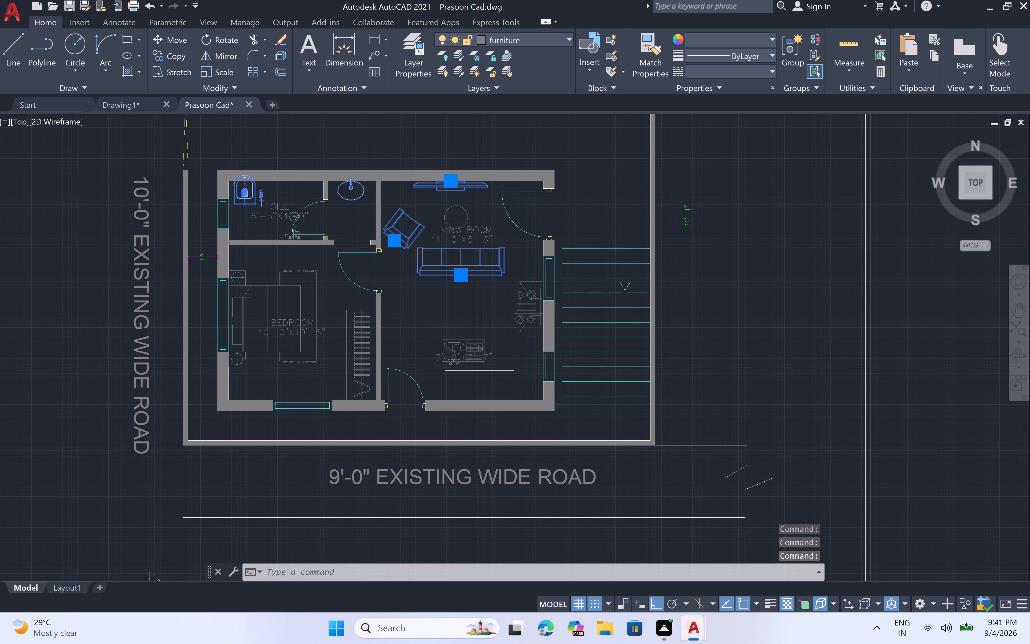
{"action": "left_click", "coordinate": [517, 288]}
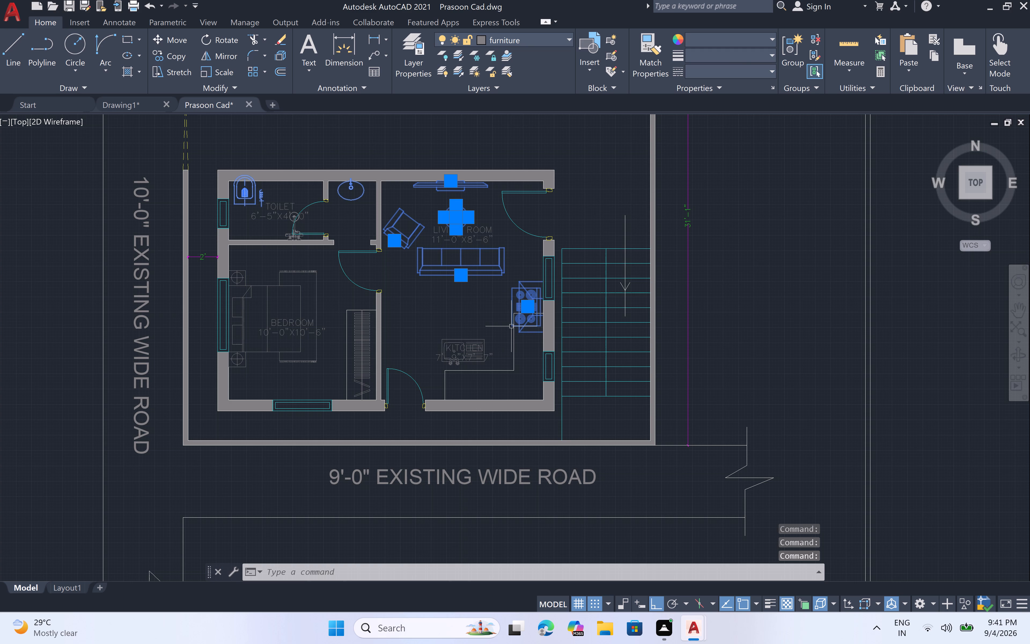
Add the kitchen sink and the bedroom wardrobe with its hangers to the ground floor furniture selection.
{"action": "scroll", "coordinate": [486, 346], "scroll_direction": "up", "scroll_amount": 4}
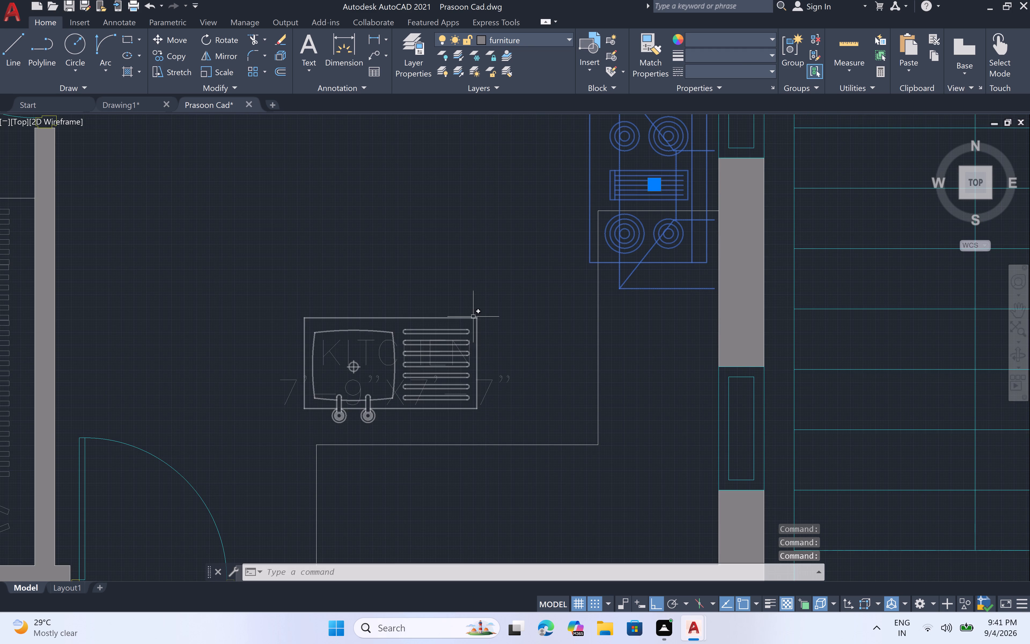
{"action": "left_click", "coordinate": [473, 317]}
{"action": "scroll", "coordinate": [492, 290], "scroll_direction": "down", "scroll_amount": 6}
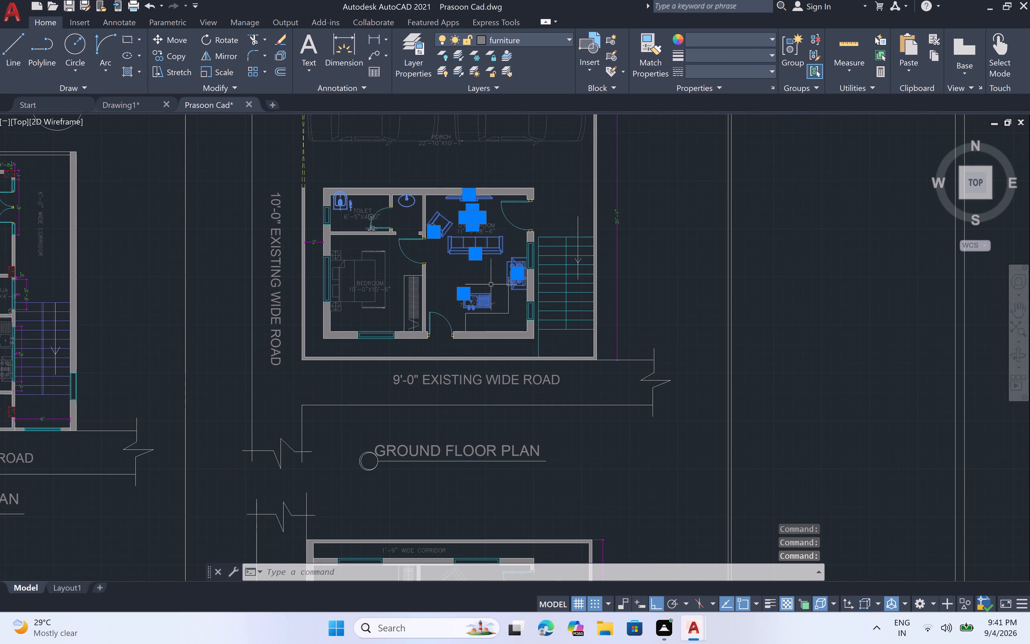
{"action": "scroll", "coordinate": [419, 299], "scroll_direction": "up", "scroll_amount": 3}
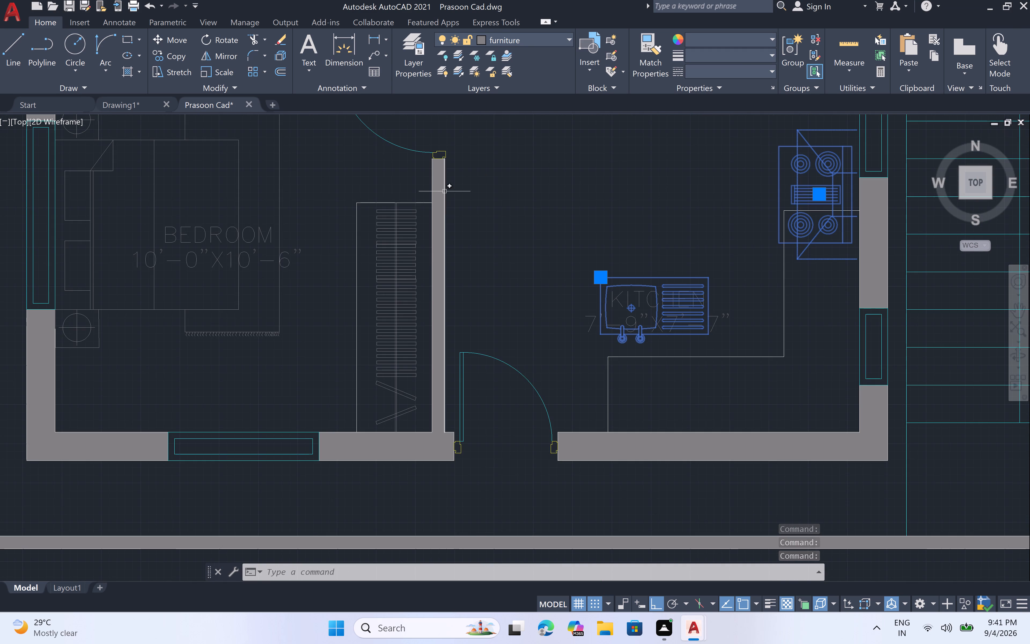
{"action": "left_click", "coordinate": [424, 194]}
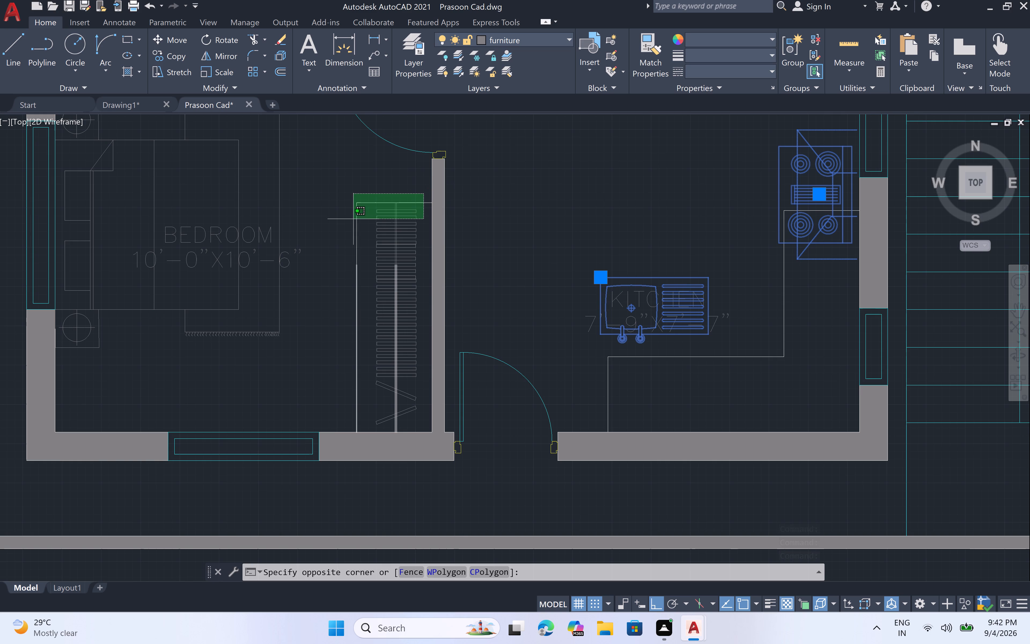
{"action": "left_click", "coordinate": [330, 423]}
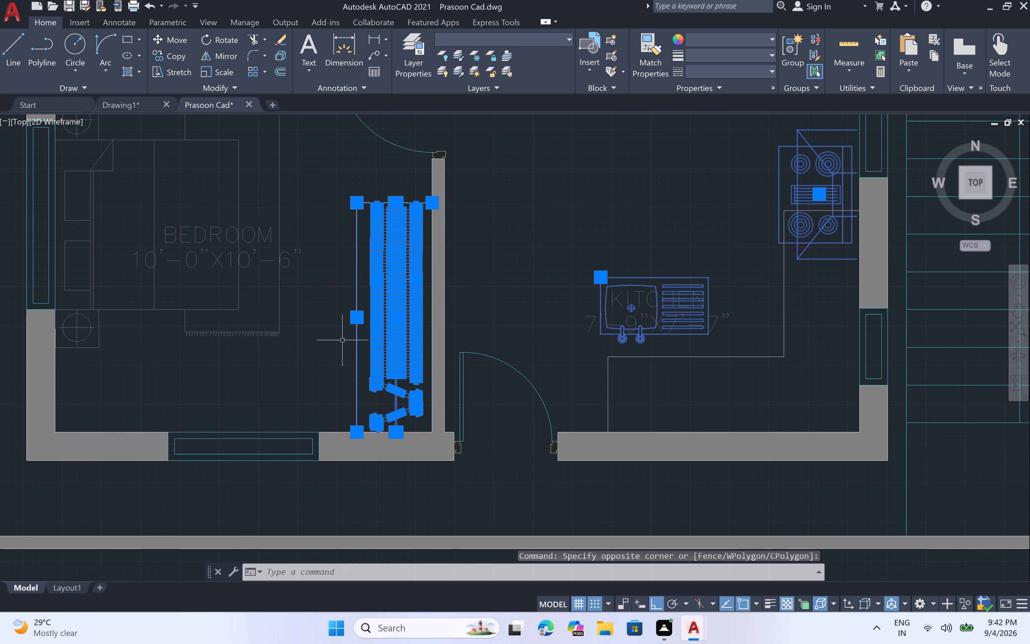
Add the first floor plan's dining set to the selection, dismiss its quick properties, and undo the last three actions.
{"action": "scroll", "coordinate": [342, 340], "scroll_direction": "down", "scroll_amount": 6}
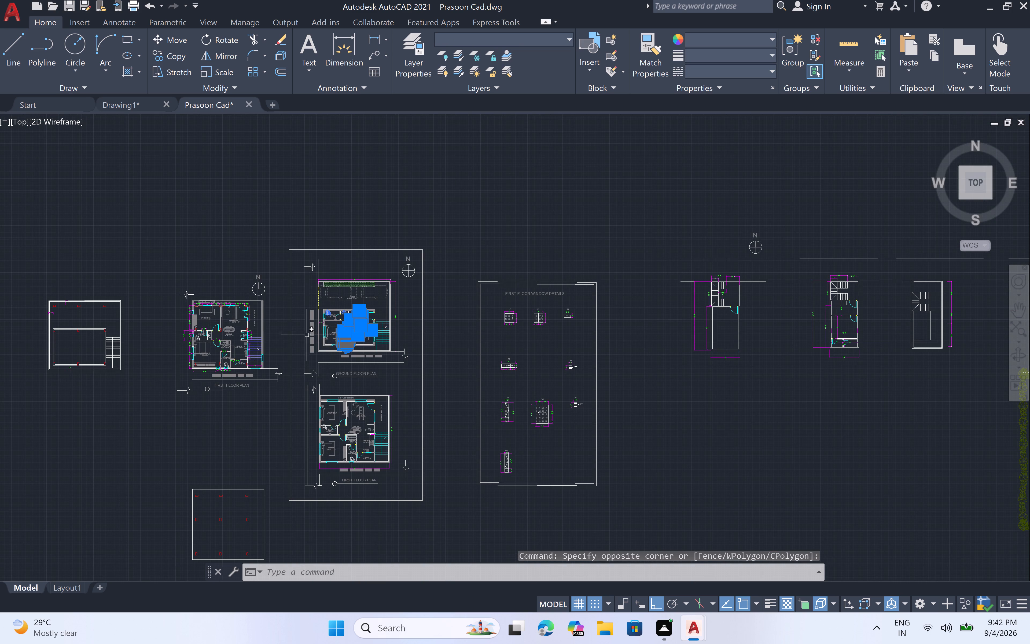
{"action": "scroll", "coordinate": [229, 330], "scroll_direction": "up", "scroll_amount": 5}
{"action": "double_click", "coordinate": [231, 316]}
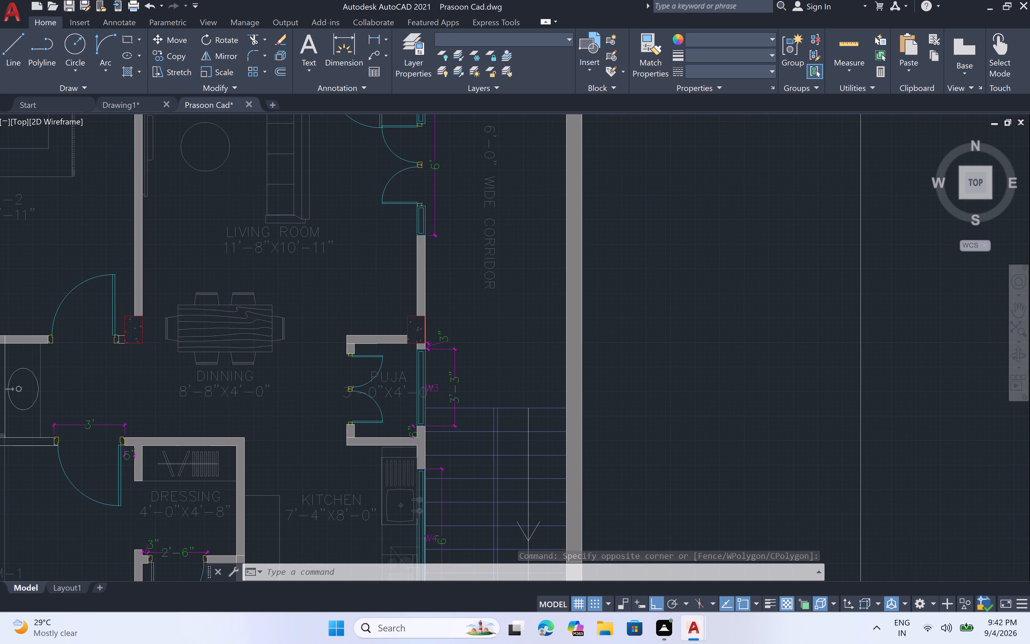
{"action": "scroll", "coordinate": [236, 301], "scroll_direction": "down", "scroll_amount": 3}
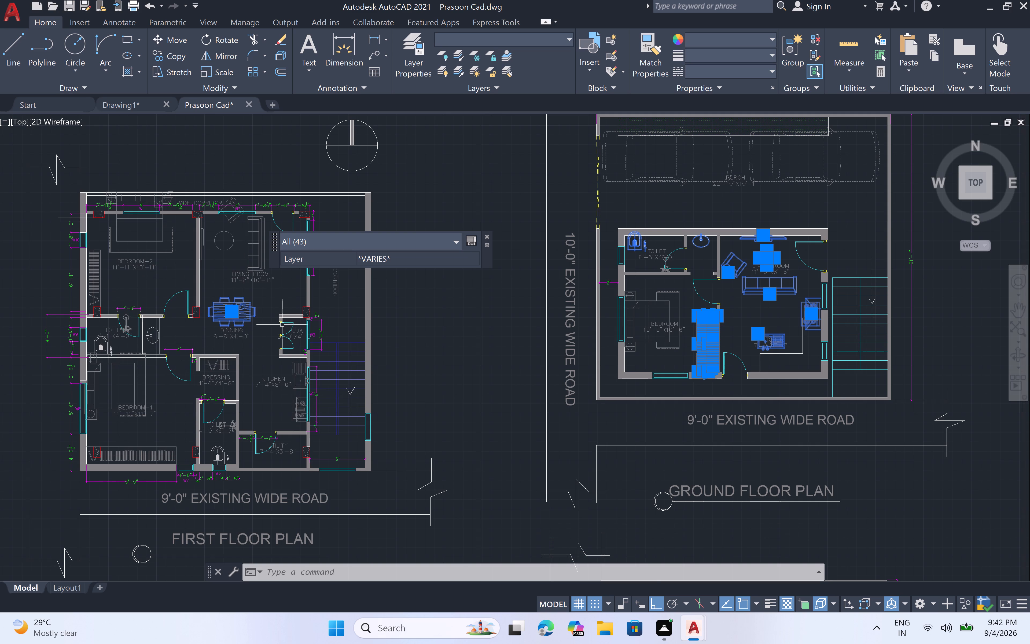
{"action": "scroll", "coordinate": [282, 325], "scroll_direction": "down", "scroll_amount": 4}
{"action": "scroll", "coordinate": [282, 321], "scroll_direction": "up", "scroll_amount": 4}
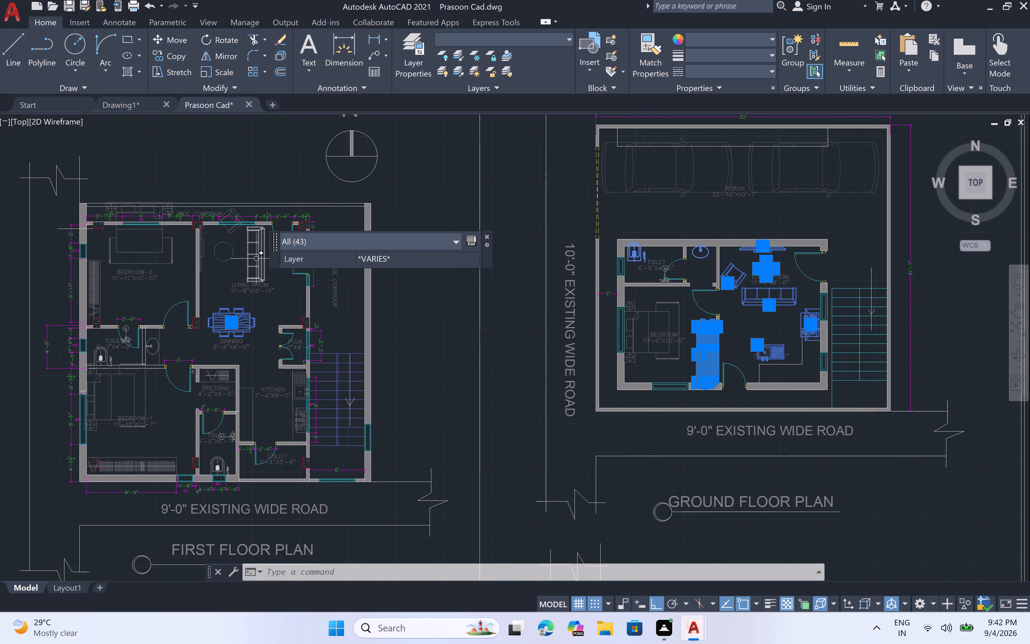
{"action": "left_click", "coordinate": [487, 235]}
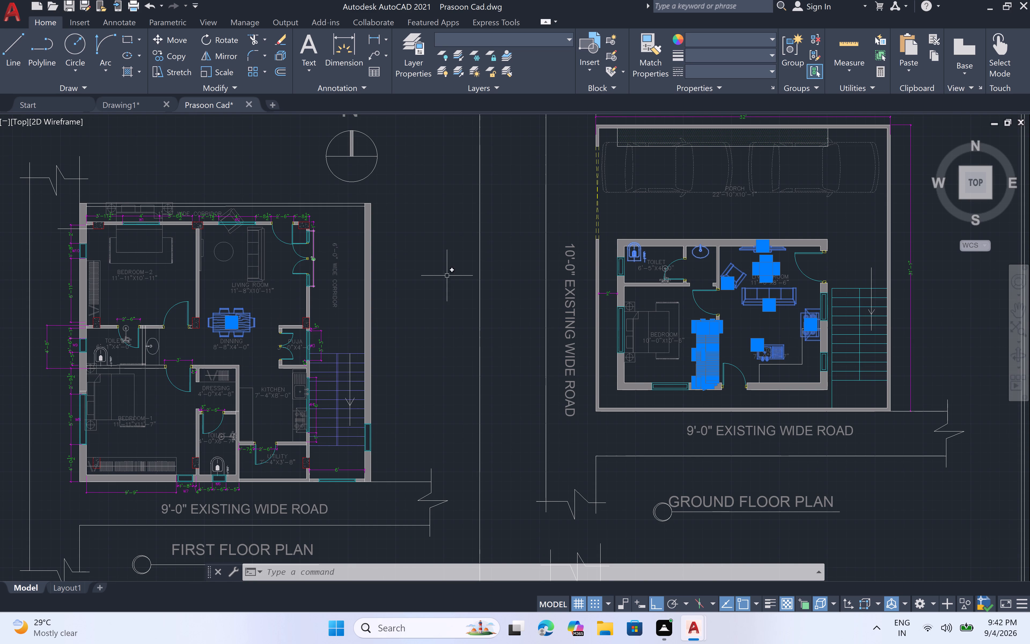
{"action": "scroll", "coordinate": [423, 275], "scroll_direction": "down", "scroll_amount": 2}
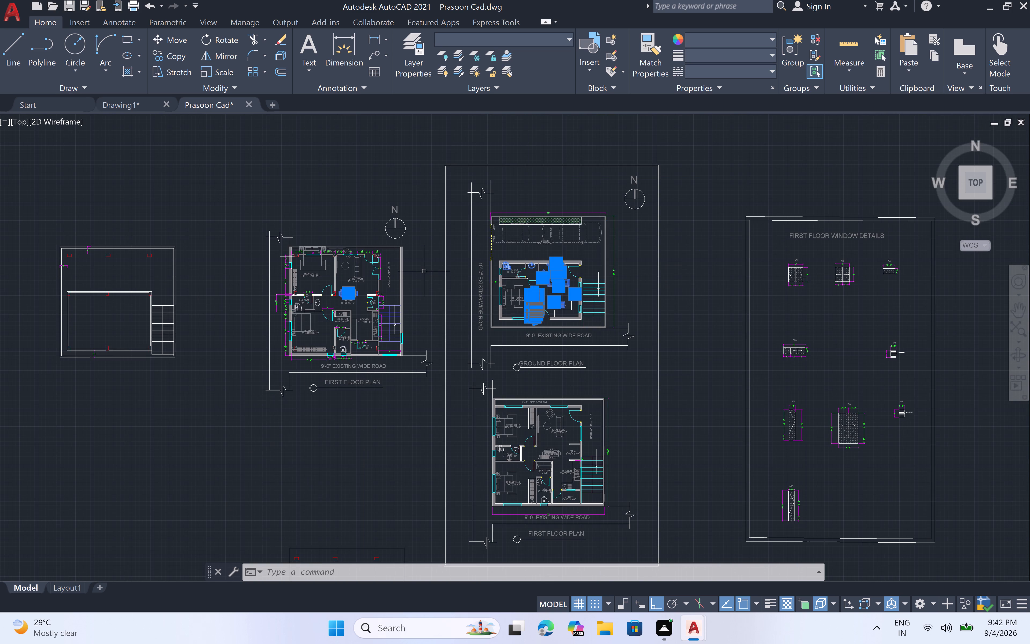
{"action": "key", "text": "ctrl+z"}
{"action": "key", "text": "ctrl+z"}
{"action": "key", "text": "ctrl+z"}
Select the sofa, armchair, round table and dining set in the dimensioned first floor plan's living and dining area.
{"action": "scroll", "coordinate": [424, 271], "scroll_direction": "down", "scroll_amount": 5}
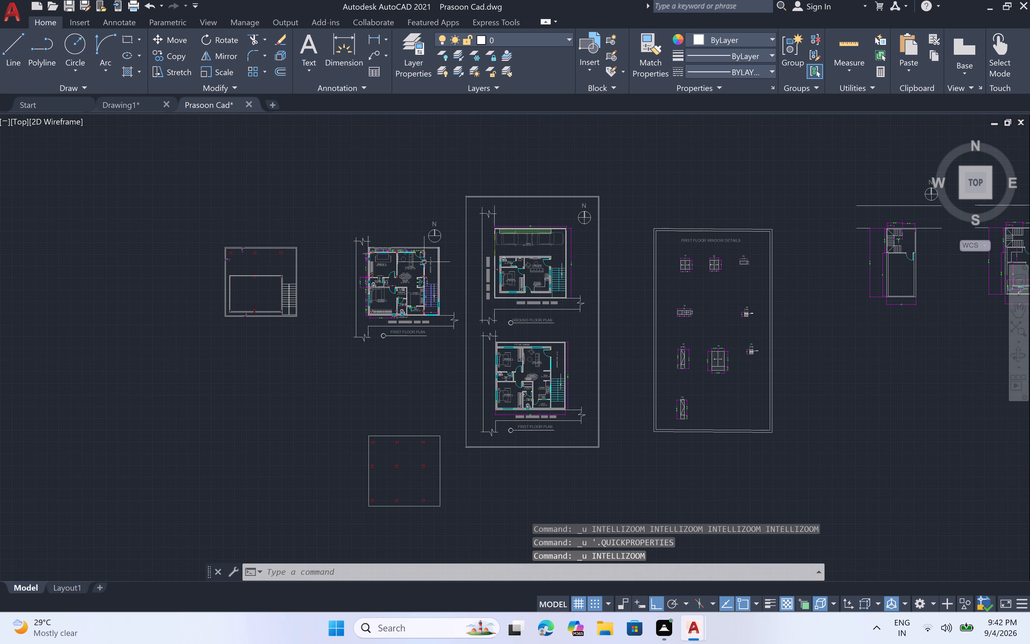
{"action": "scroll", "coordinate": [416, 260], "scroll_direction": "up", "scroll_amount": 4}
{"action": "left_click", "coordinate": [382, 274]}
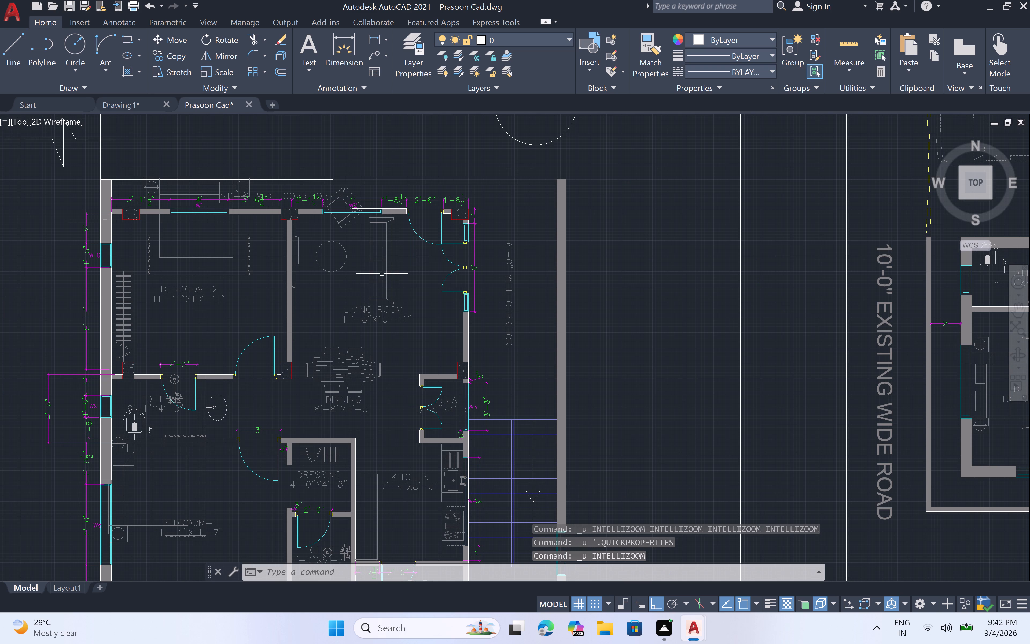
{"action": "left_click", "coordinate": [403, 267]}
{"action": "left_click", "coordinate": [396, 251]}
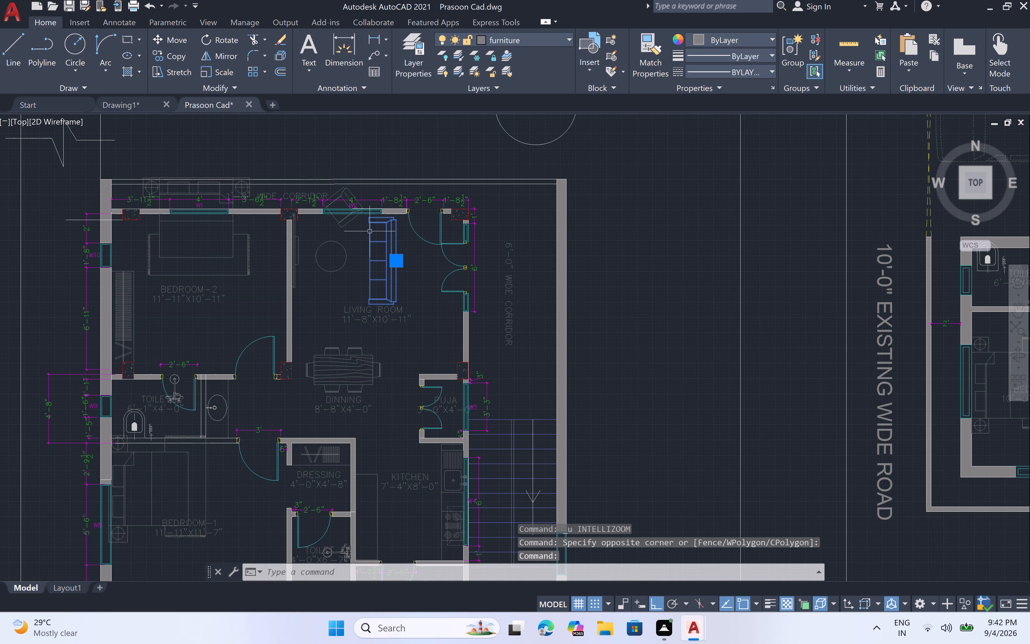
{"action": "left_click", "coordinate": [349, 222]}
{"action": "left_click", "coordinate": [337, 269]}
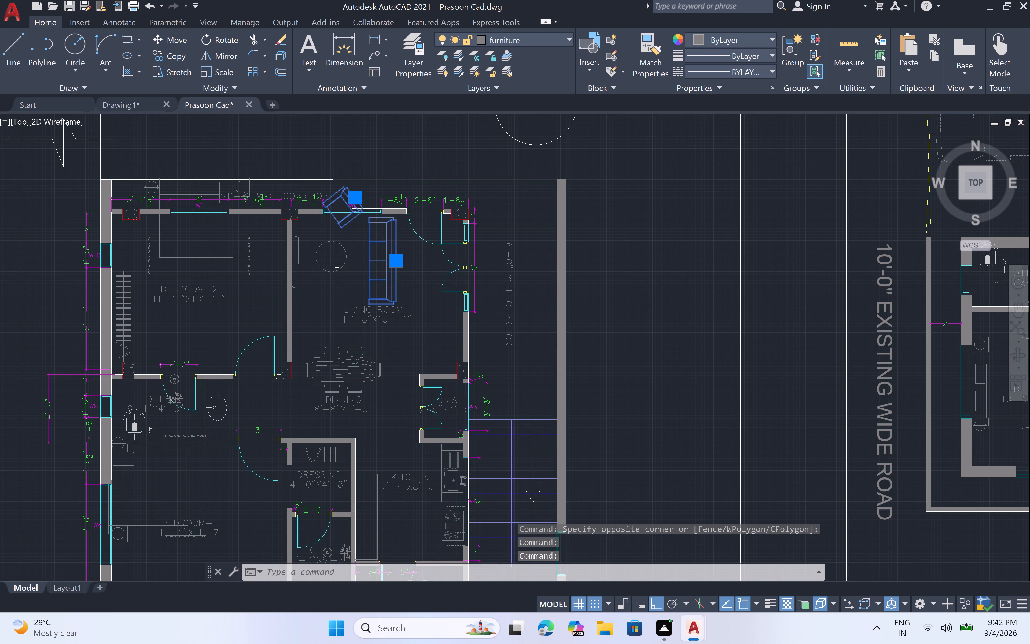
{"action": "left_click", "coordinate": [339, 353]}
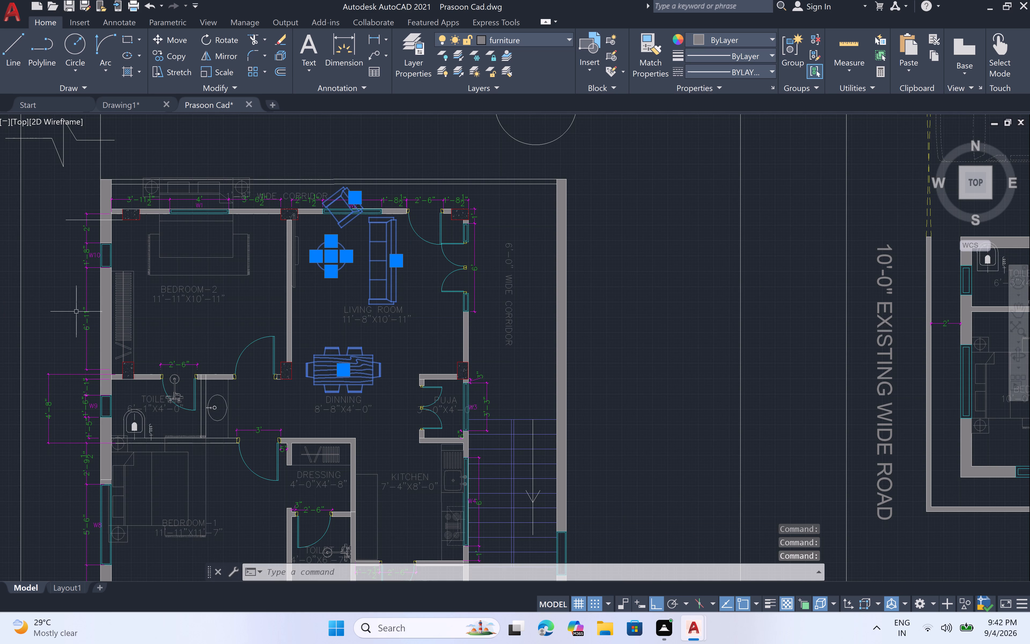
Add the wardrobe with its hangers and the bed of Bedroom-2 to the selection.
{"action": "middle_click_drag", "start_coordinate": [139, 310], "coordinate": [146, 294]}
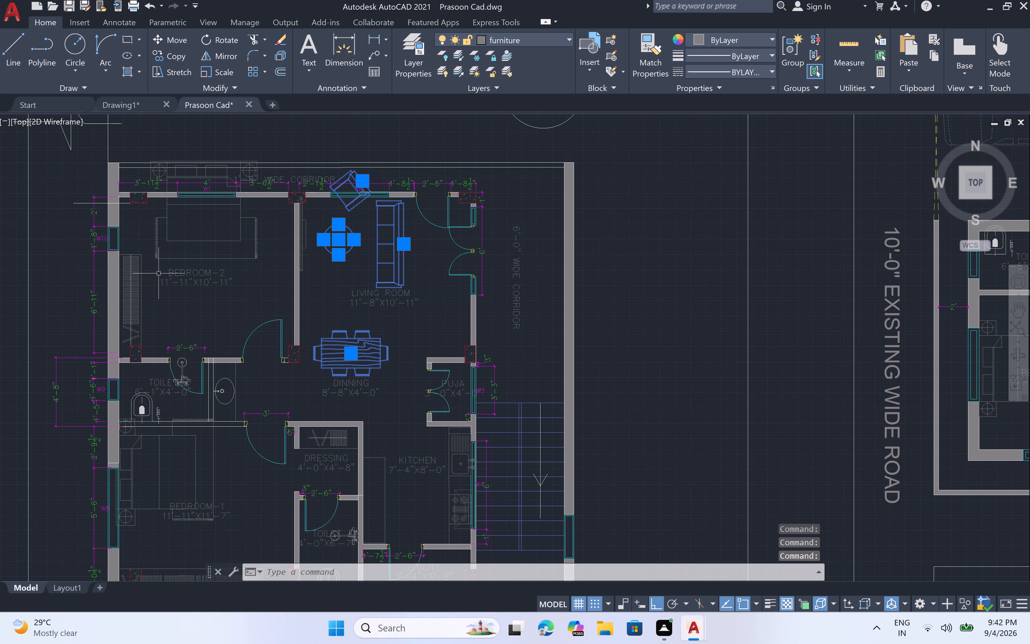
{"action": "scroll", "coordinate": [159, 273], "scroll_direction": "up", "scroll_amount": 1}
{"action": "left_click", "coordinate": [142, 236]}
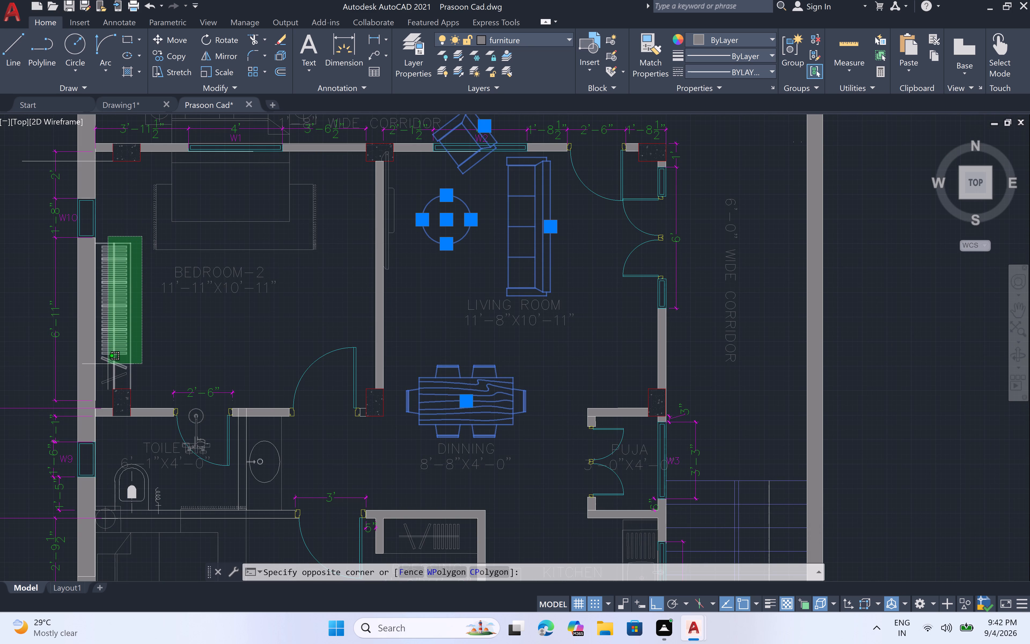
{"action": "left_click", "coordinate": [105, 383]}
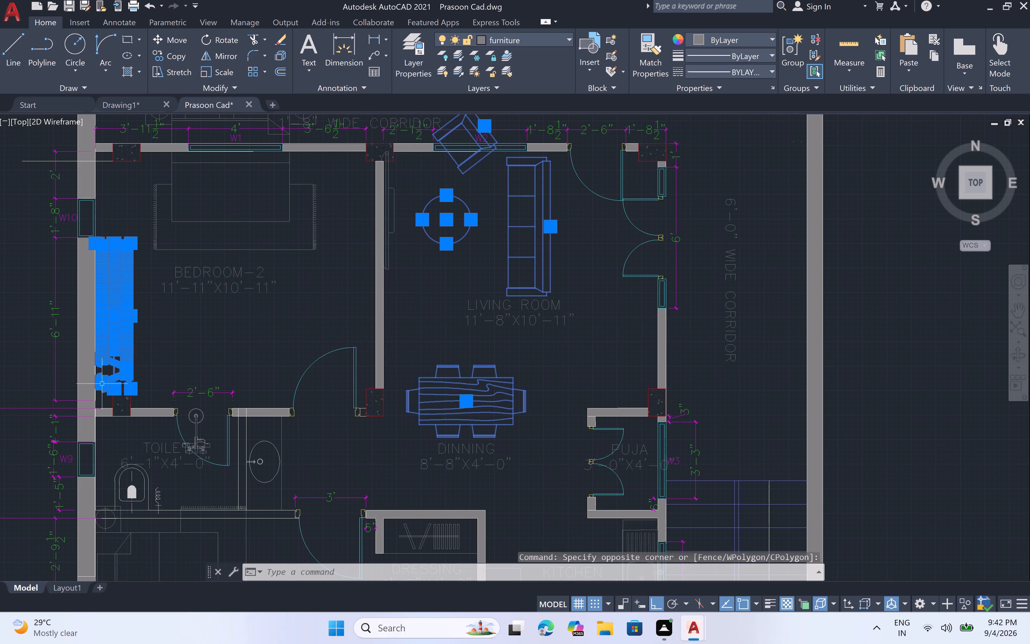
{"action": "left_click", "coordinate": [207, 220]}
Add the ground floor plan's sofa, armchair, TV unit, washbasin and toilet WC to the selection.
{"action": "scroll", "coordinate": [252, 228], "scroll_direction": "down", "scroll_amount": 5}
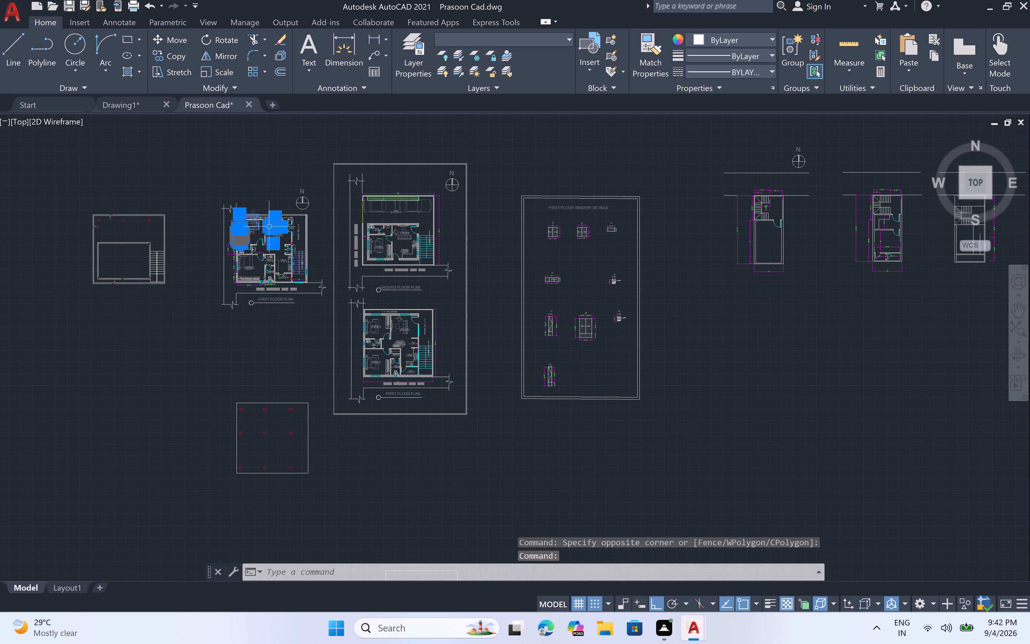
{"action": "scroll", "coordinate": [398, 237], "scroll_direction": "up", "scroll_amount": 5}
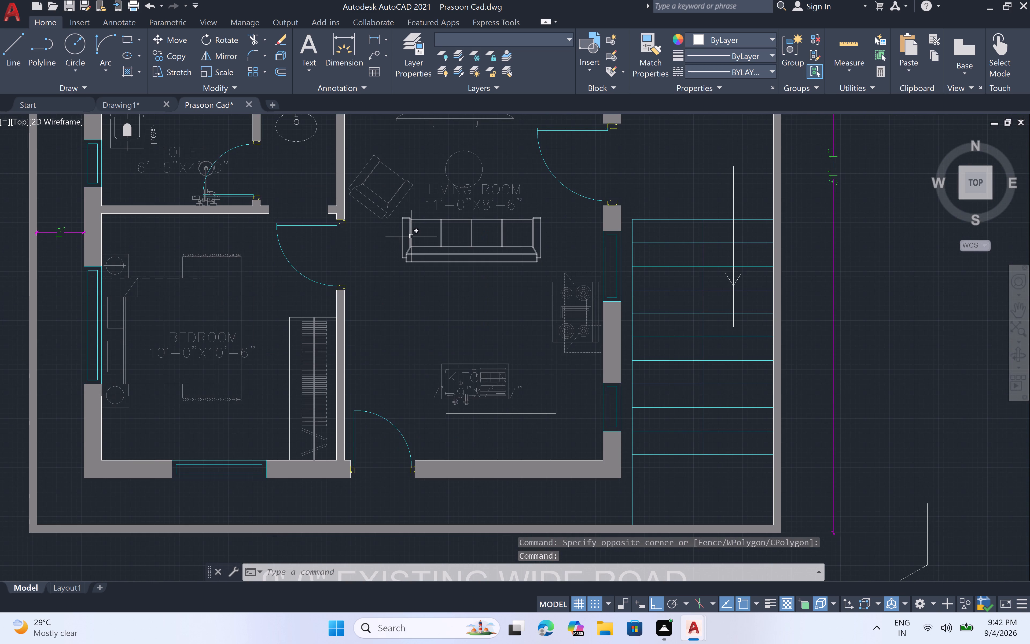
{"action": "left_click", "coordinate": [411, 236]}
{"action": "left_click", "coordinate": [395, 204]}
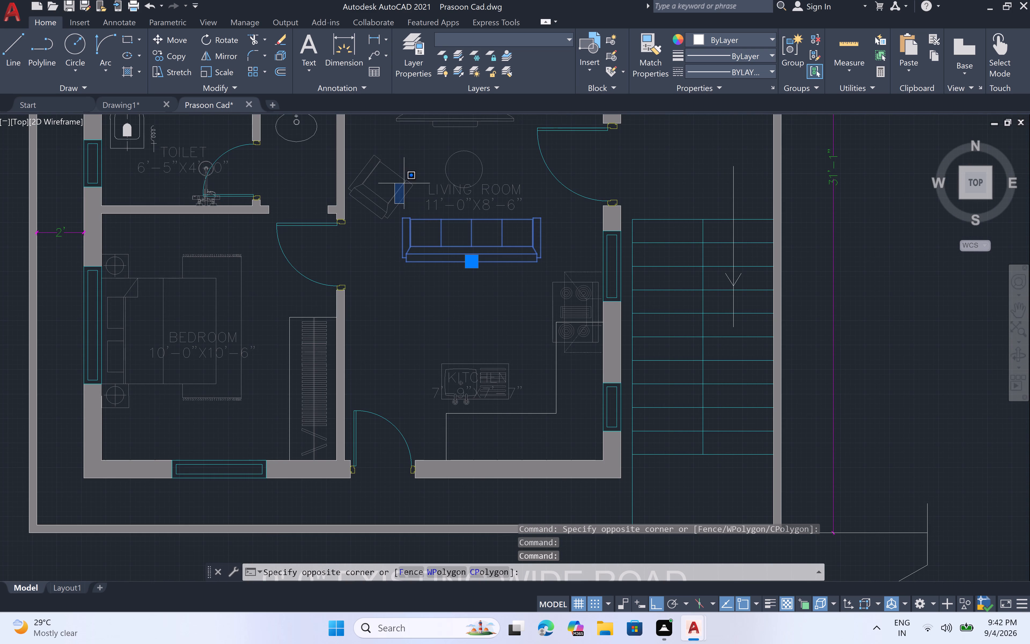
{"action": "left_click", "coordinate": [404, 183]}
{"action": "left_click", "coordinate": [408, 181]}
{"action": "scroll", "coordinate": [408, 181], "scroll_direction": "down", "scroll_amount": 2}
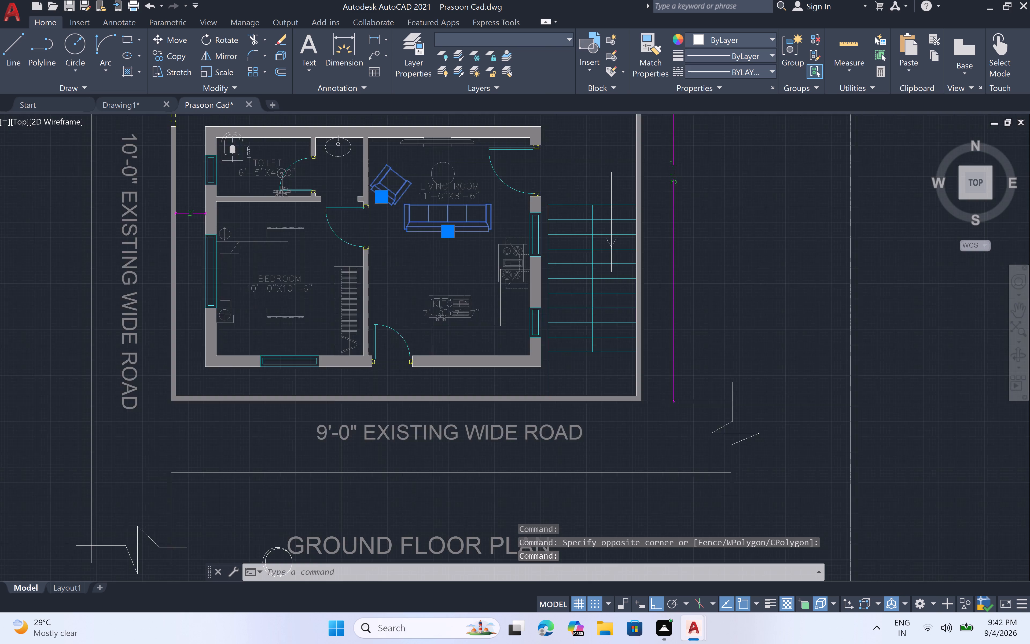
{"action": "scroll", "coordinate": [408, 181], "scroll_direction": "down", "scroll_amount": 1}
{"action": "scroll", "coordinate": [415, 168], "scroll_direction": "up", "scroll_amount": 2}
{"action": "left_click", "coordinate": [417, 164]}
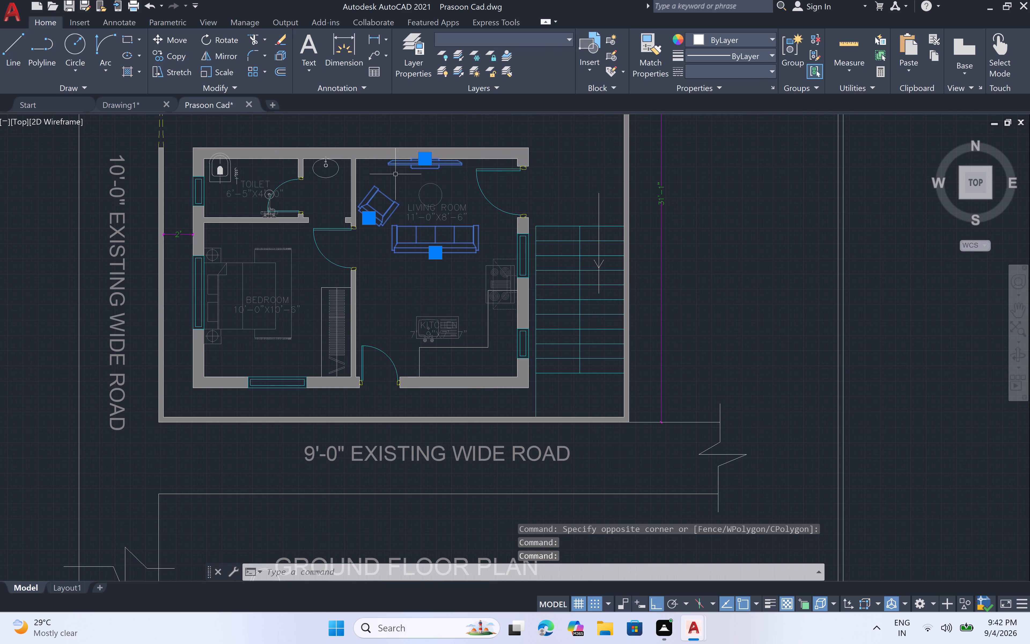
{"action": "left_click", "coordinate": [339, 169]}
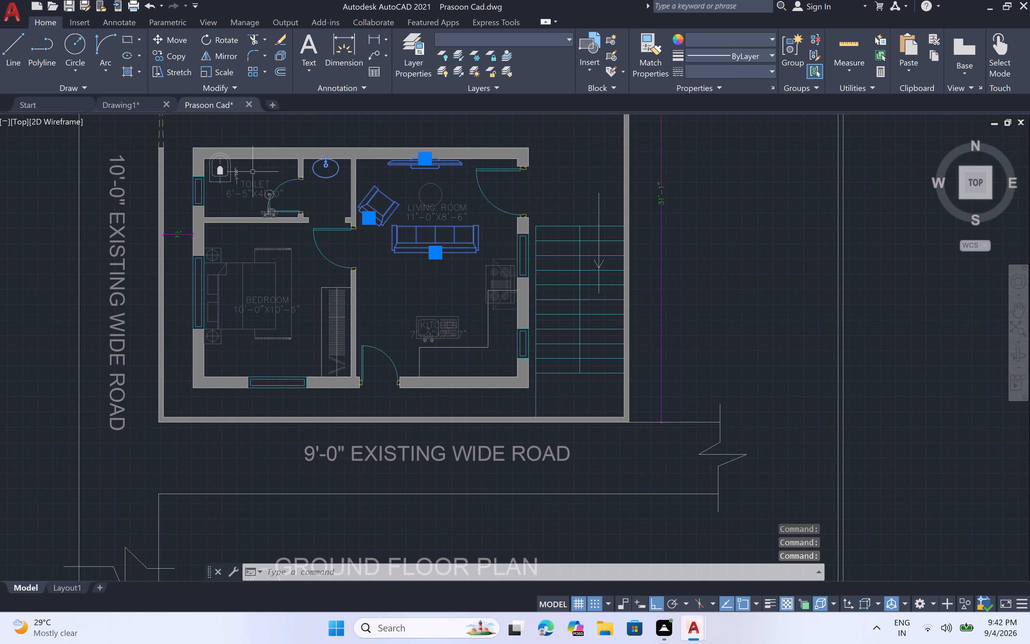
{"action": "double_click", "coordinate": [230, 175]}
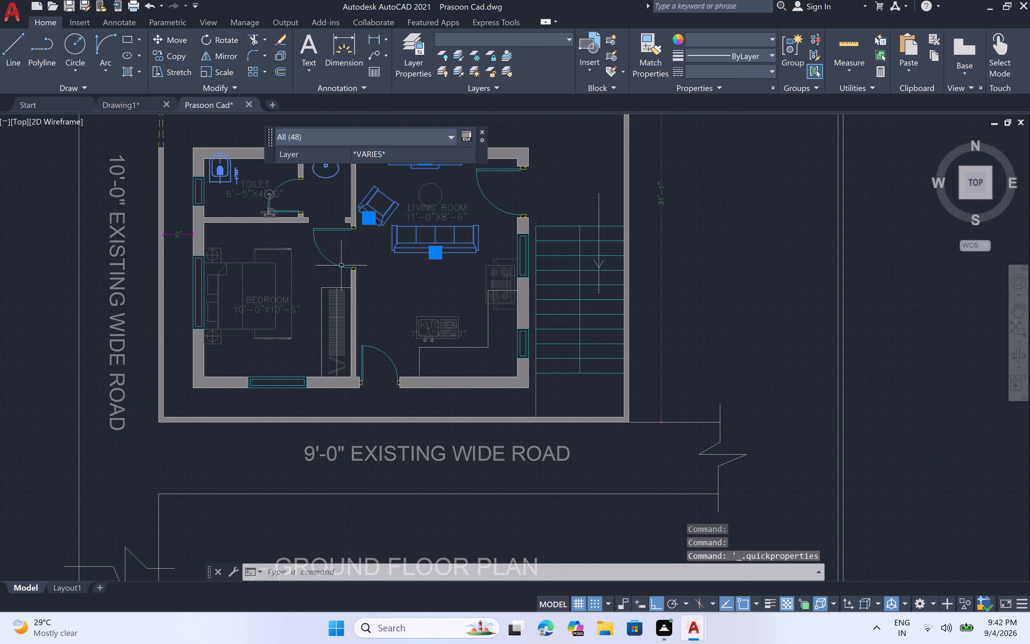
Add the ground floor plan's kitchen sink and stove to the selection.
{"action": "scroll", "coordinate": [445, 323], "scroll_direction": "up", "scroll_amount": 4}
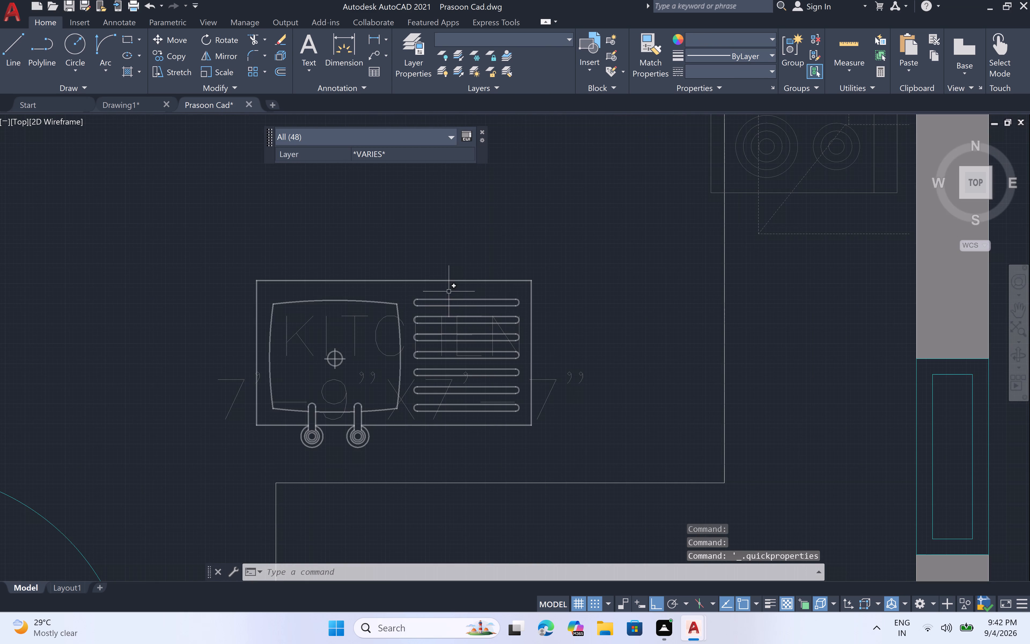
{"action": "left_click", "coordinate": [449, 288]}
{"action": "left_click", "coordinate": [516, 266]}
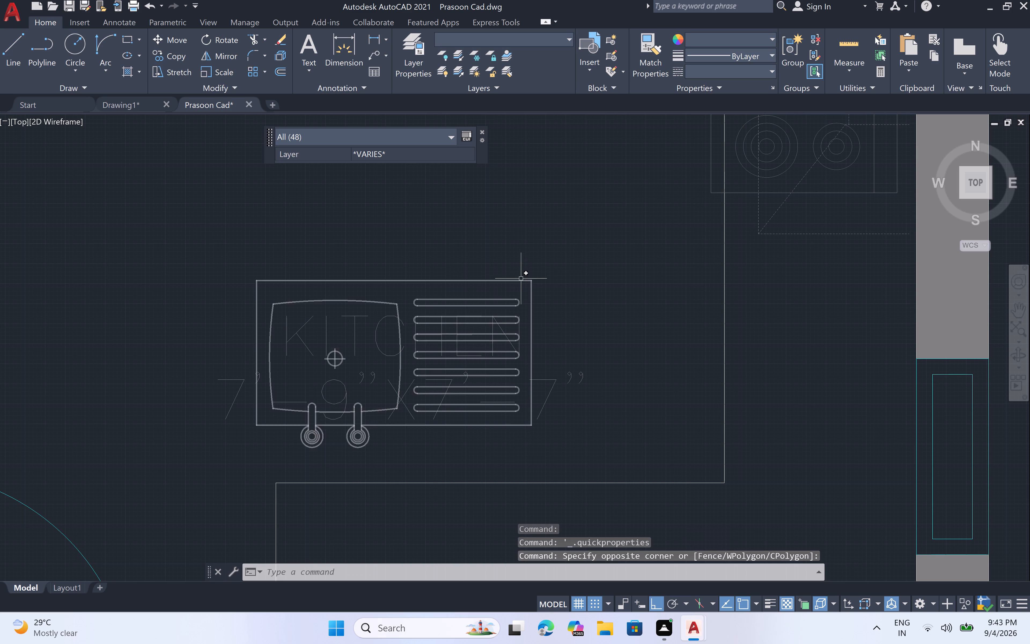
{"action": "left_click", "coordinate": [521, 279]}
{"action": "scroll", "coordinate": [526, 262], "scroll_direction": "down", "scroll_amount": 2}
{"action": "left_click", "coordinate": [528, 278]}
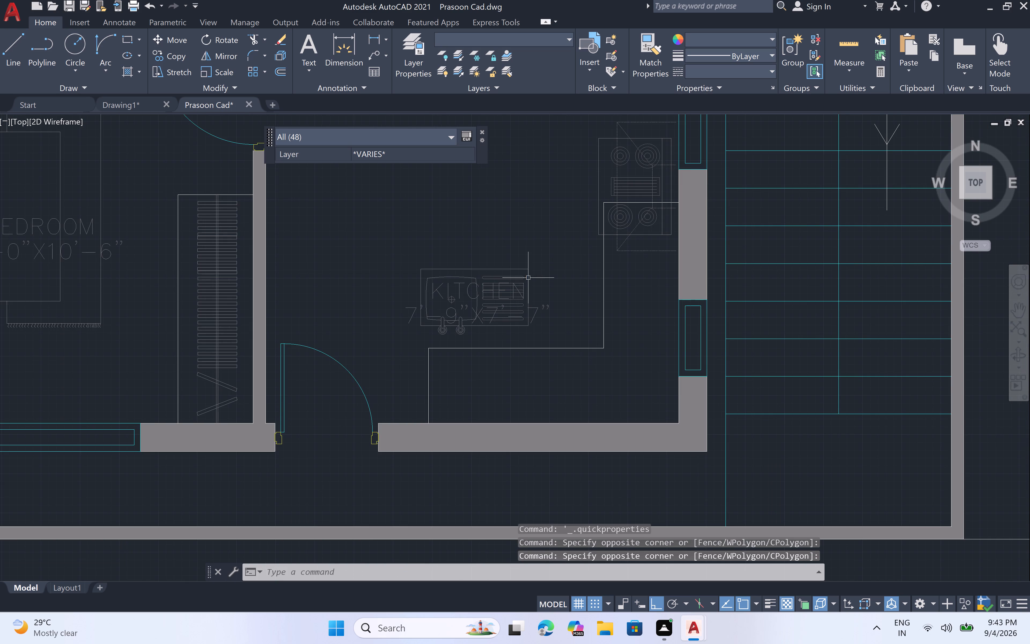
{"action": "left_click", "coordinate": [522, 267]}
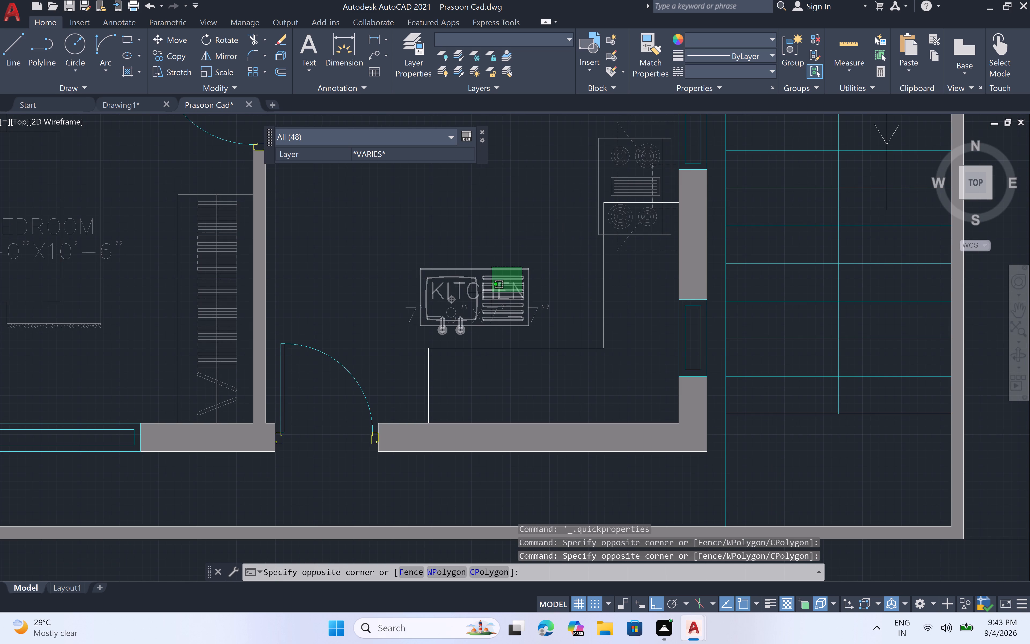
{"action": "left_click", "coordinate": [486, 274]}
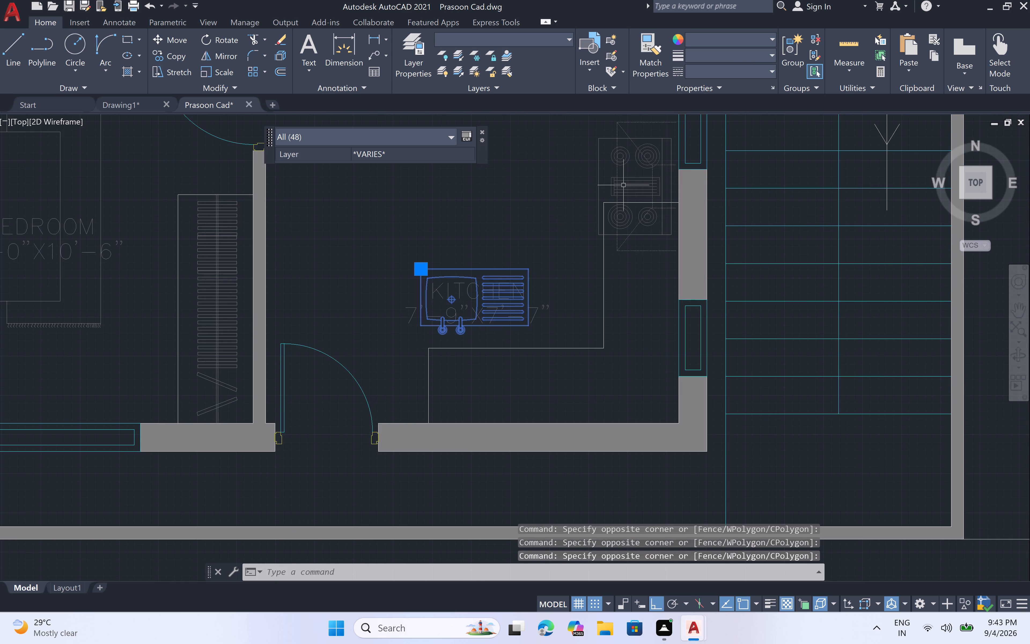
{"action": "left_click", "coordinate": [635, 182]}
Copy the selected furniture and fixtures from both floor plans to the clipboard.
{"action": "scroll", "coordinate": [617, 195], "scroll_direction": "down", "scroll_amount": 5}
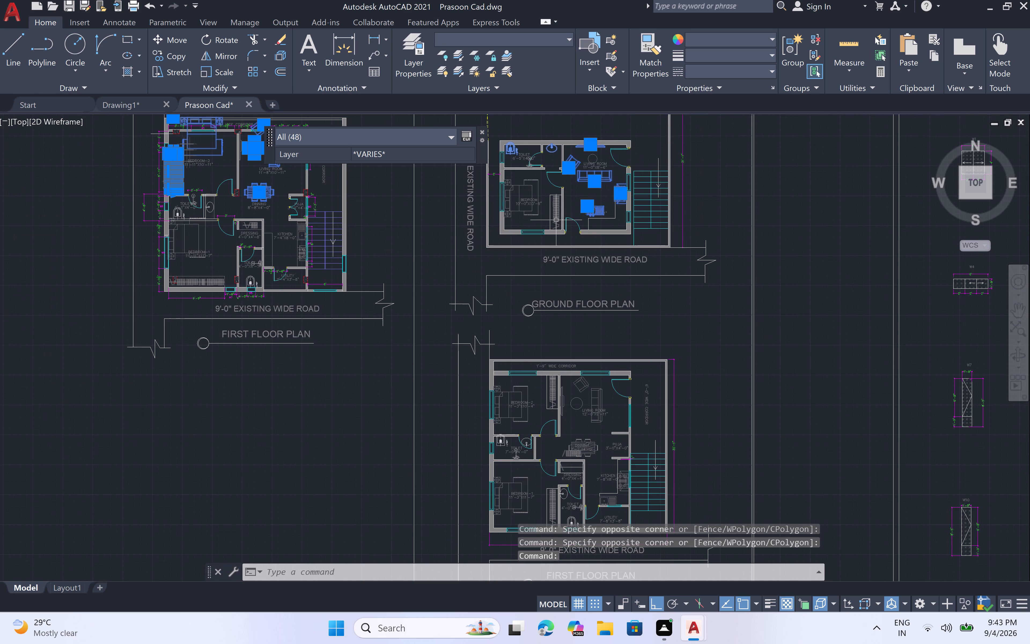
{"action": "key", "text": "ctrl+c"}
{"action": "key", "text": "ctrl+c"}
{"action": "key", "text": "ctrl+c"}
{"action": "key", "text": "ctrl+c"}
{"action": "key", "text": "ctrl+c"}
{"action": "key", "text": "ctrl+c"}
{"action": "key", "text": "ctrl+c"}
{"action": "key", "text": "ctrl+c"}
{"action": "key", "text": "ctrl+c"}
{"action": "key", "text": "ctrl+c"}
{"action": "key", "text": "ctrl+c"}
{"action": "key", "text": "ctrl+c"}
{"action": "key", "text": "ctrl+c"}
{"action": "key", "text": "ctrl+c"}
{"action": "key", "text": "ctrl+c"}
{"action": "key", "text": "ctrl+c"}
{"action": "key", "text": "ctrl+c"}
{"action": "key", "text": "ctrl+c"}
{"action": "key", "text": "ctrl+c"}
{"action": "key", "text": "ctrl+c"}
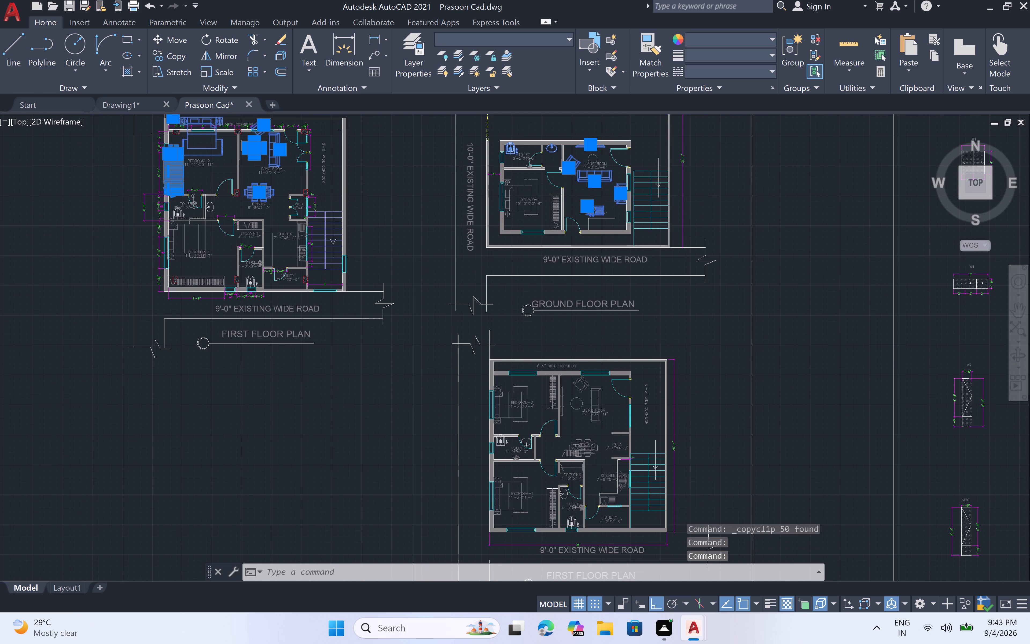
Switch to Drawing1 and paste the copied furniture so the pieces lie outside the floor plan on either side.
{"action": "left_click", "coordinate": [107, 99], "text": "ctrl"}
{"action": "left_click", "coordinate": [120, 106], "text": "ctrl"}
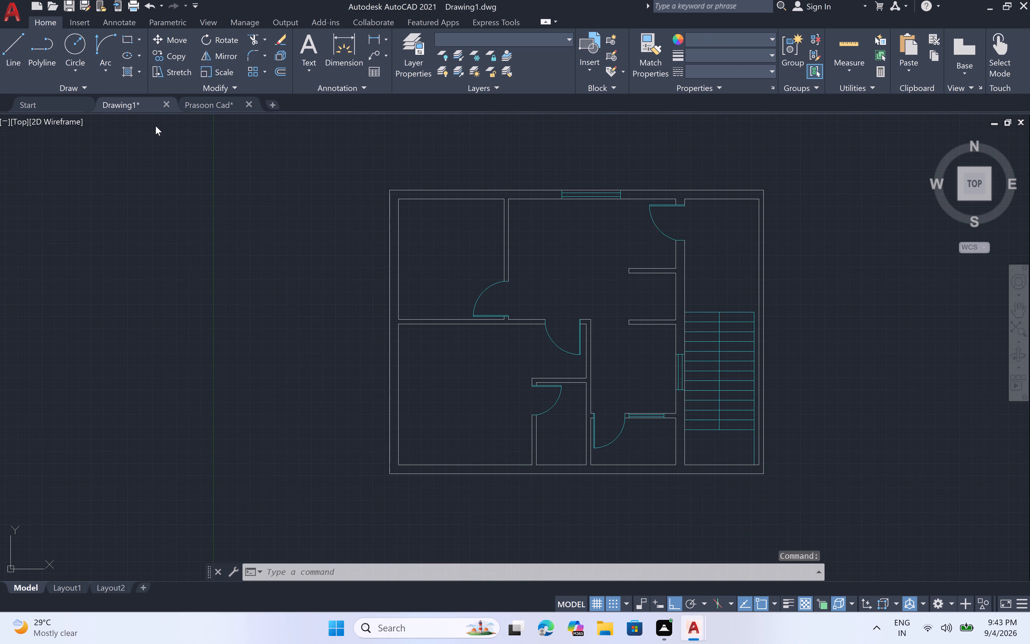
{"action": "key", "text": "ctrl+v"}
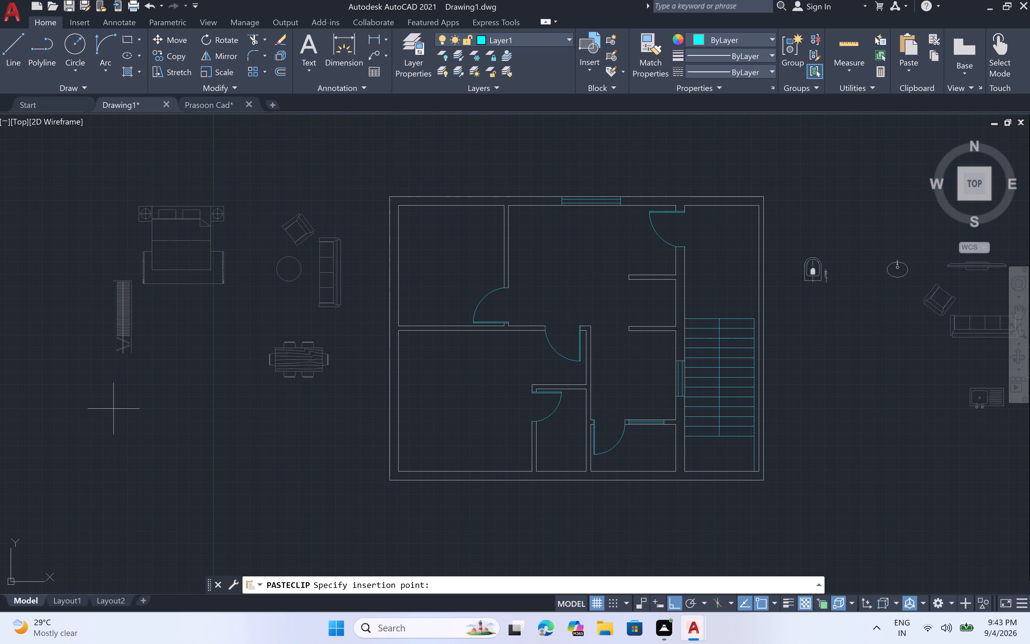
{"action": "left_click", "coordinate": [97, 425]}
Rotate the pasted double bed 90° counterclockwise about the middle of its headboard.
{"action": "scroll", "coordinate": [148, 417], "scroll_direction": "down", "scroll_amount": 2}
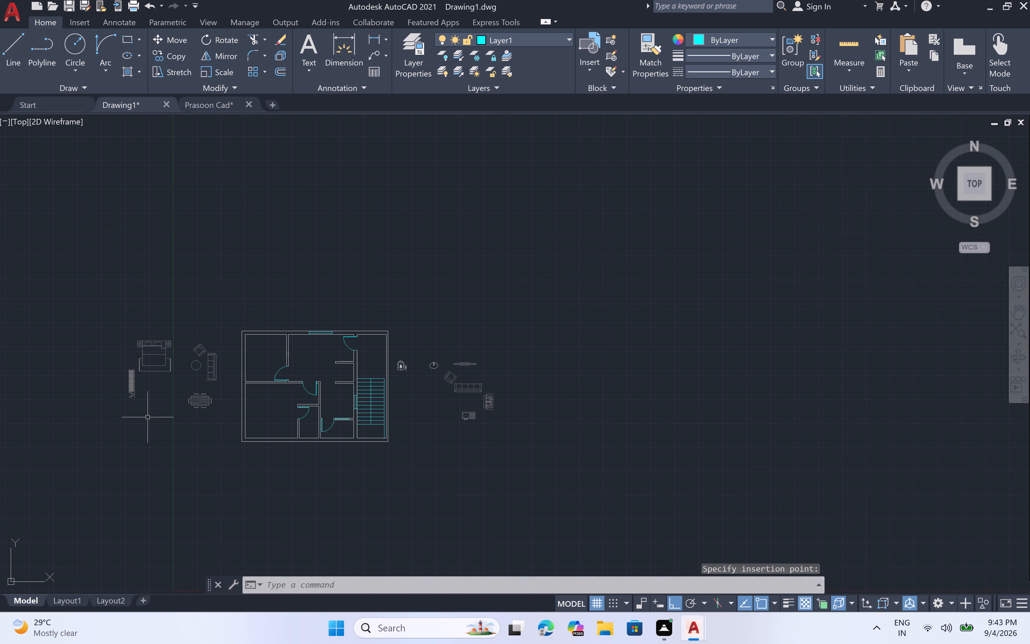
{"action": "scroll", "coordinate": [168, 393], "scroll_direction": "up", "scroll_amount": 3}
{"action": "scroll", "coordinate": [175, 390], "scroll_direction": "down", "scroll_amount": 1}
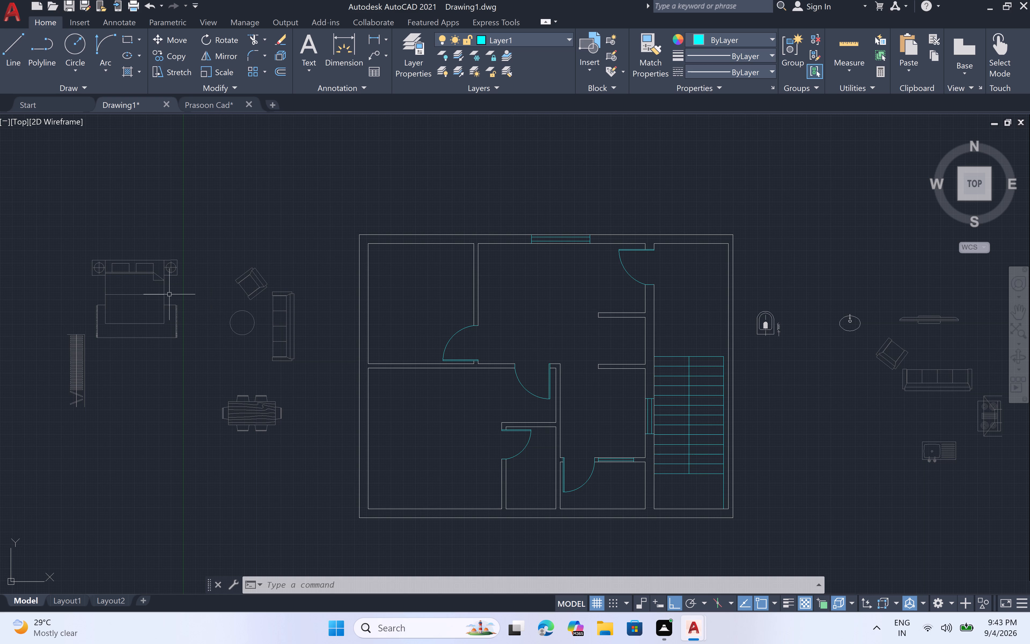
{"action": "left_click", "coordinate": [187, 249]}
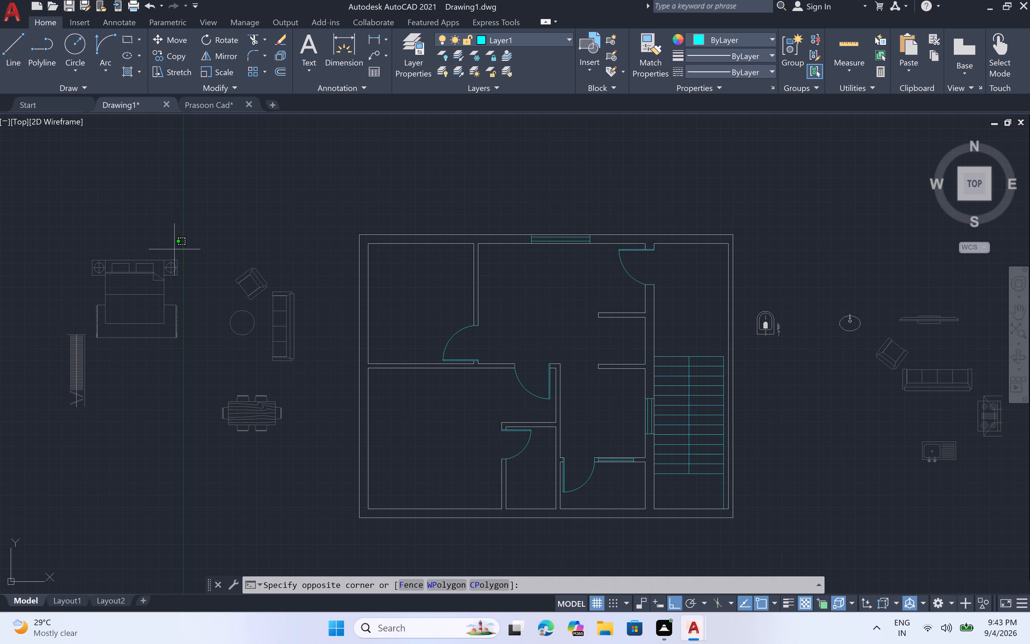
{"action": "double_click", "coordinate": [91, 341]}
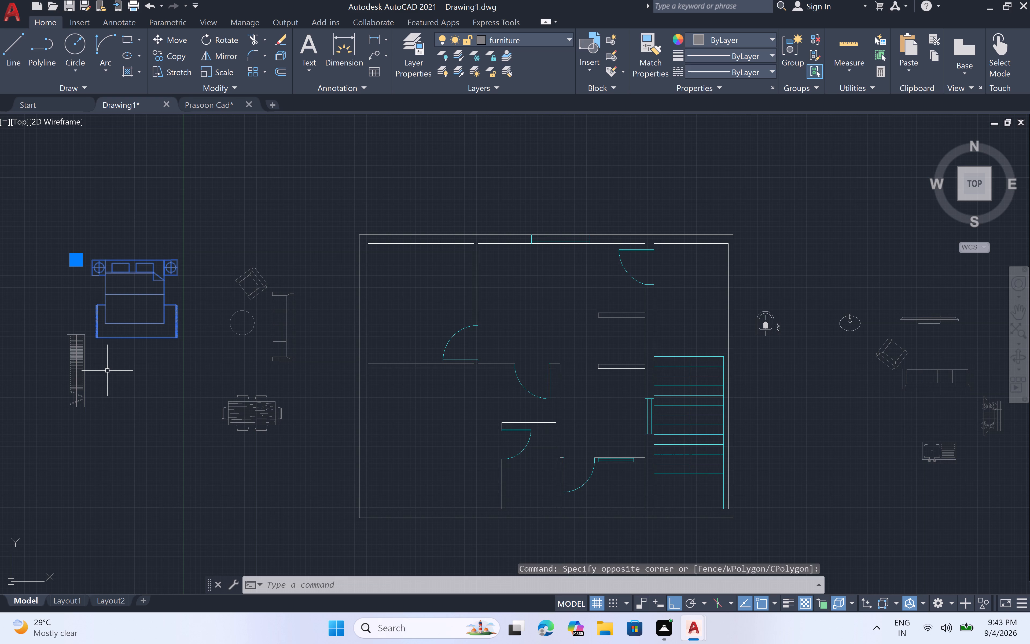
{"action": "type", "text": "re"}
{"action": "key", "text": "BackSpace"}
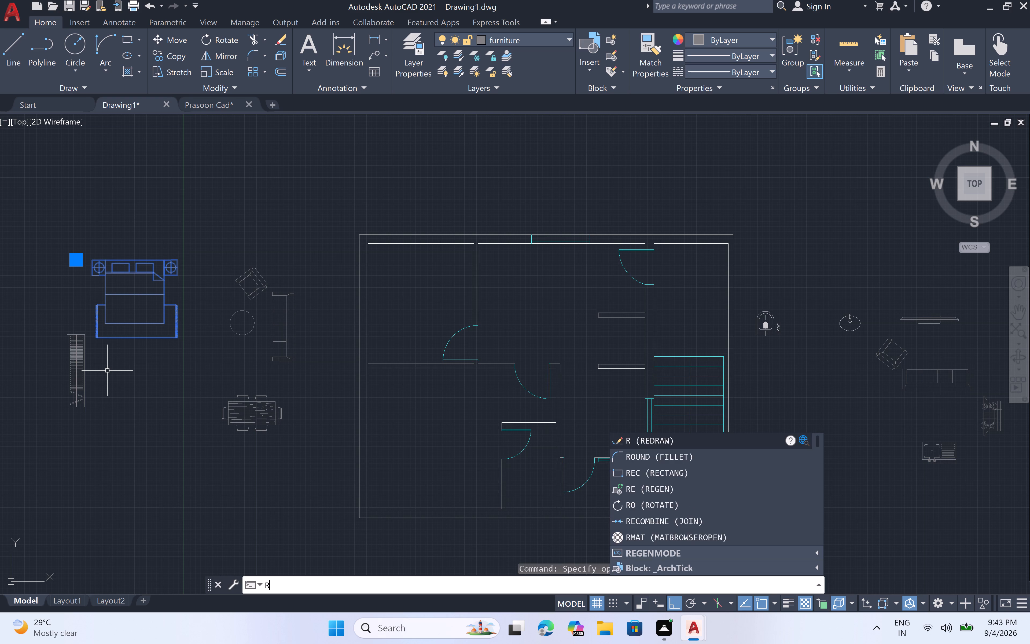
{"action": "key", "text": "o"}
{"action": "key", "text": "space"}
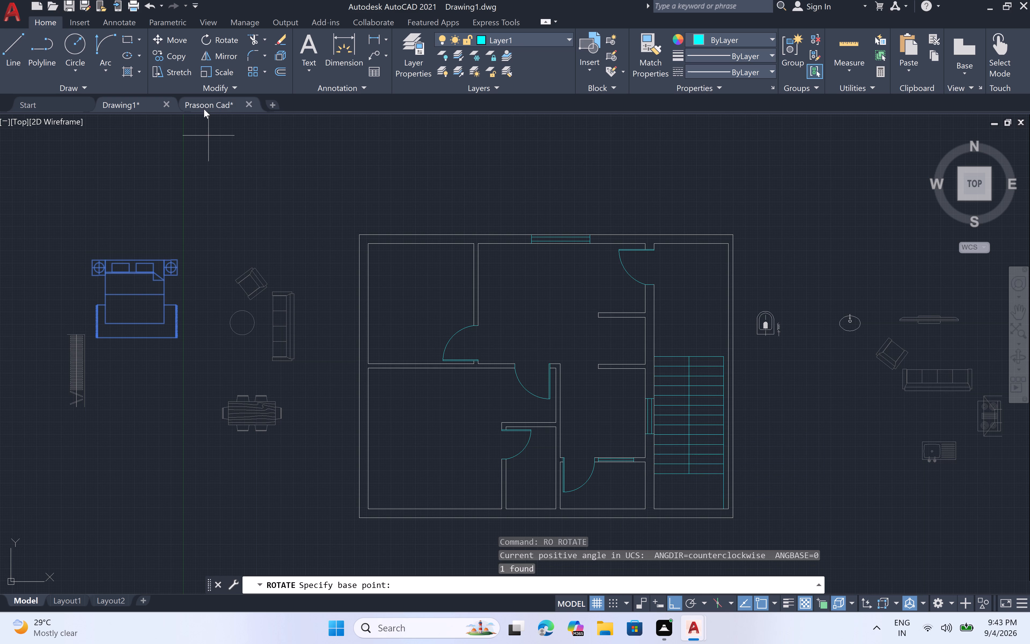
{"action": "left_click", "coordinate": [137, 262]}
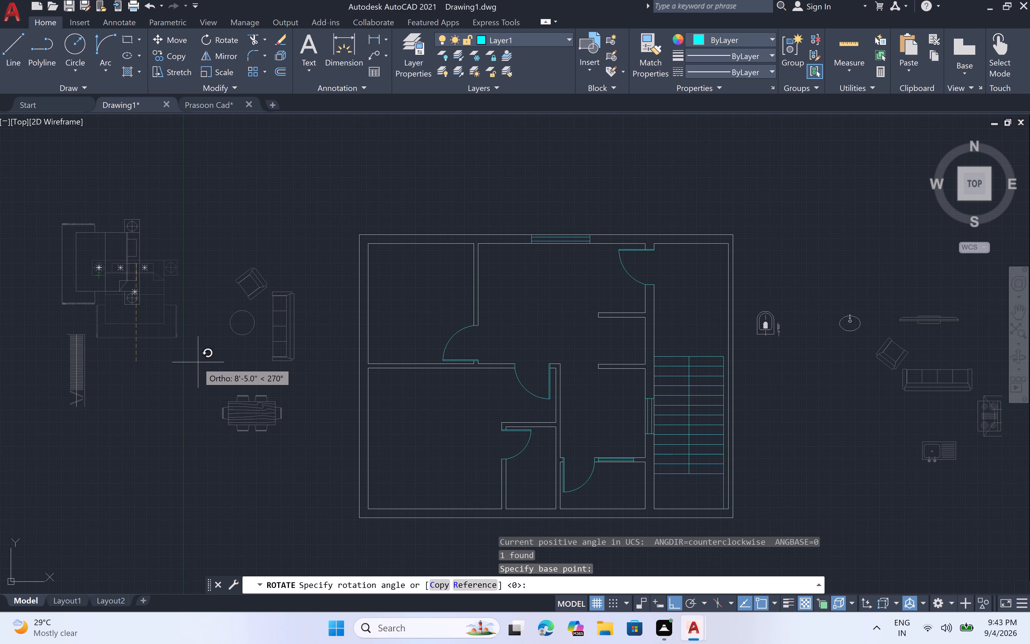
{"action": "left_click", "coordinate": [100, 185]}
Rotate the pasted wardrobe 90° counterclockwise about the middle of its upper short end so it lies horizontally.
{"action": "left_click", "coordinate": [102, 186]}
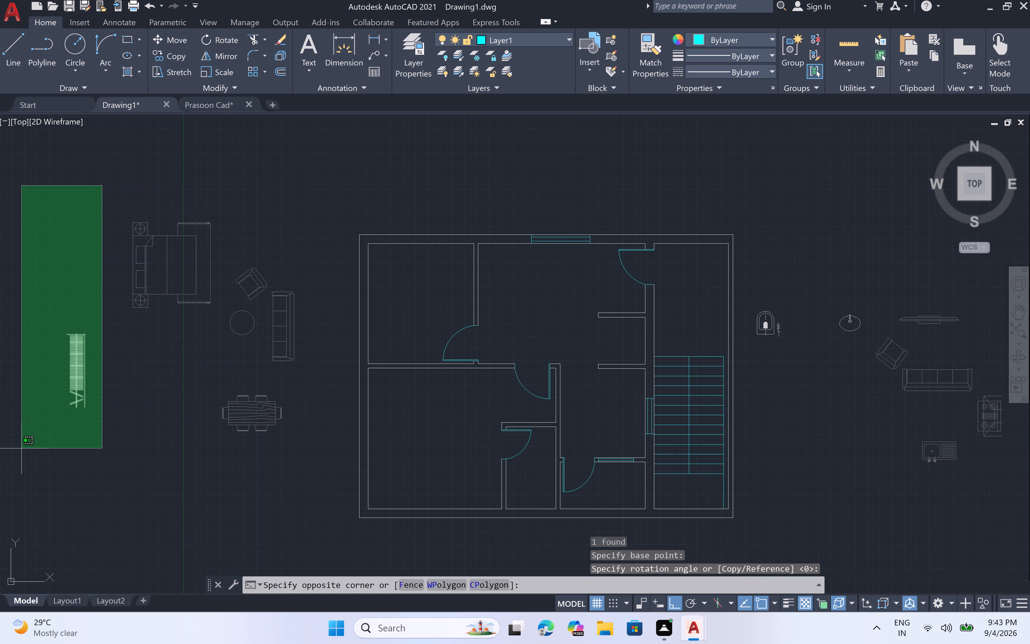
{"action": "double_click", "coordinate": [27, 304]}
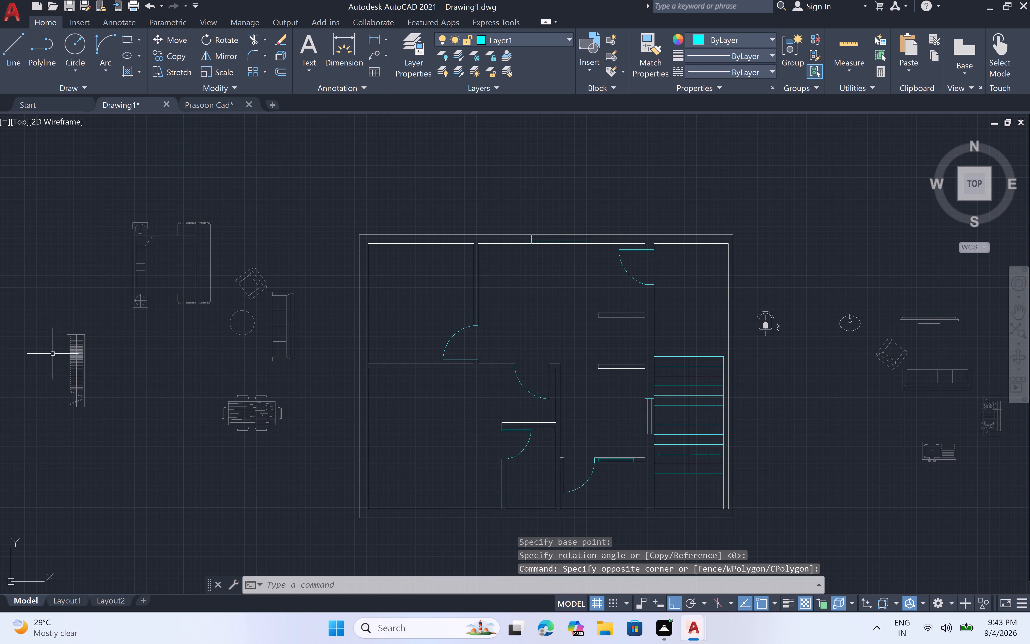
{"action": "left_click", "coordinate": [110, 317]}
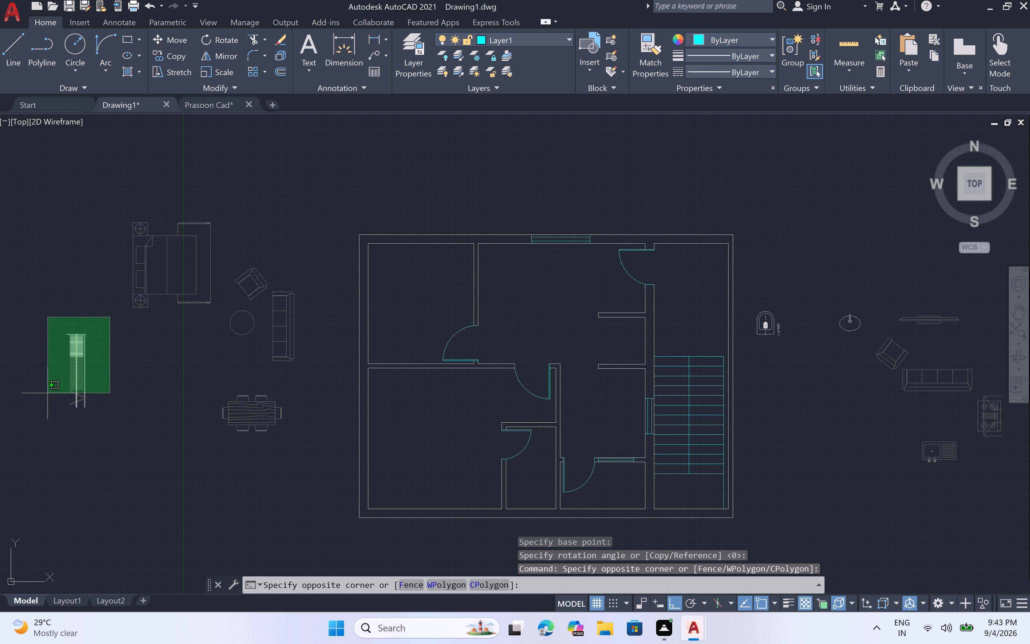
{"action": "left_click", "coordinate": [49, 420]}
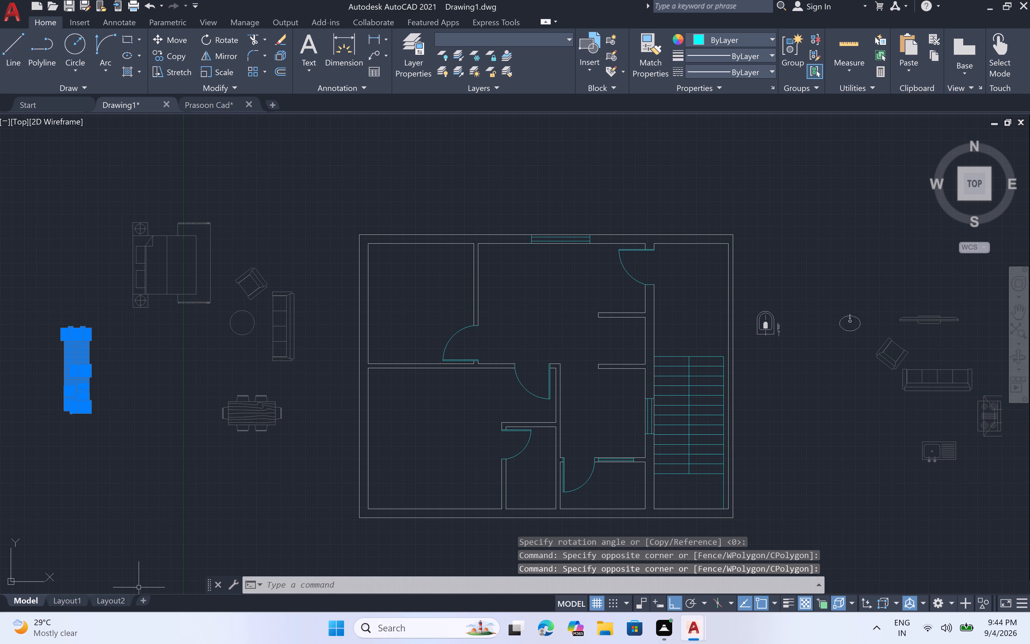
{"action": "type", "text": "ro"}
{"action": "key", "text": "space"}
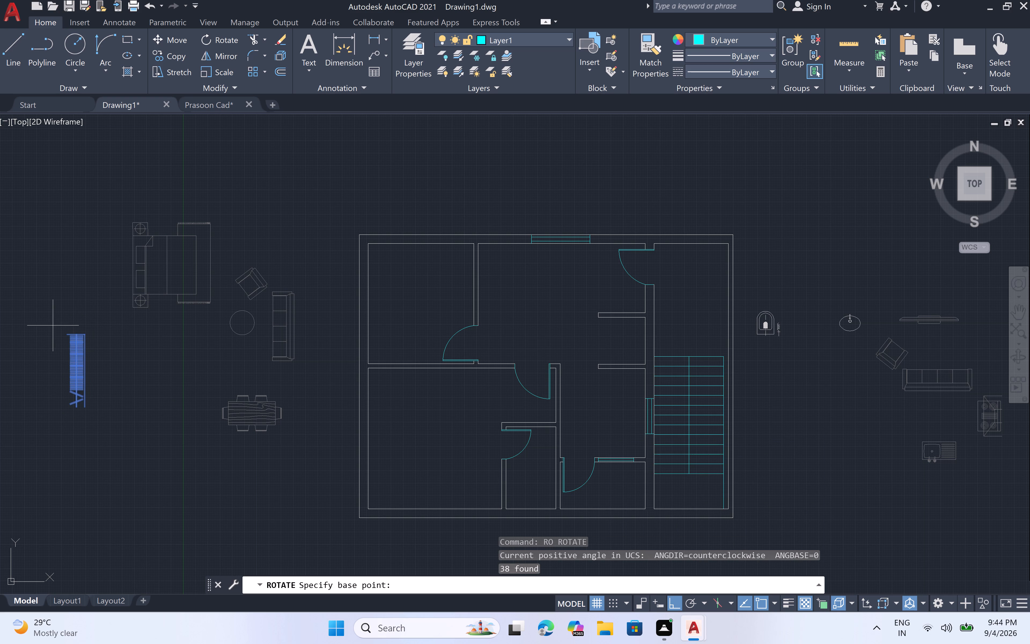
{"action": "left_click", "coordinate": [75, 338]}
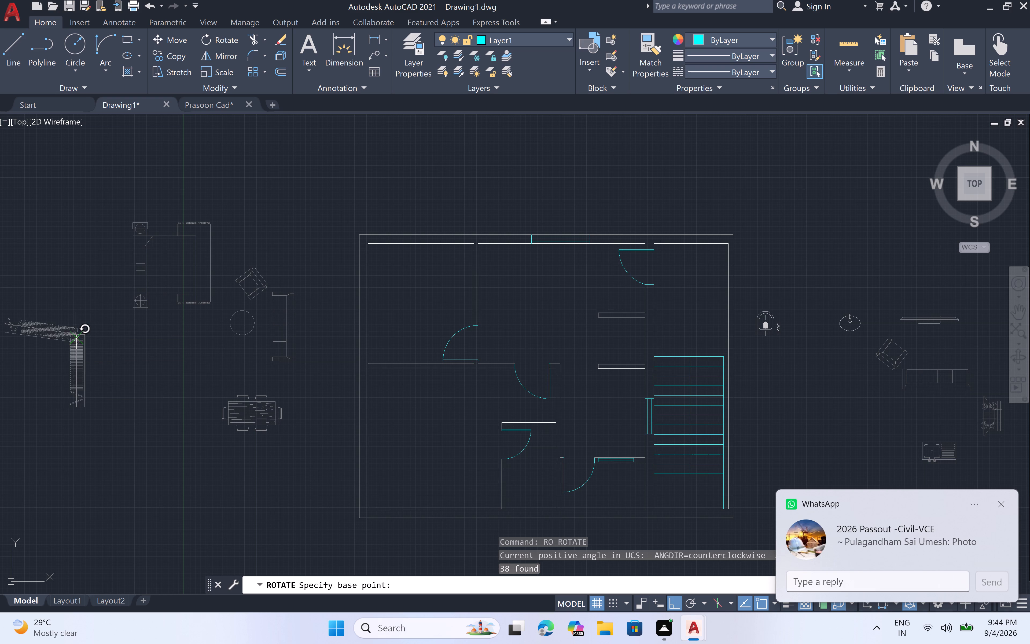
{"action": "left_click", "coordinate": [94, 310]}
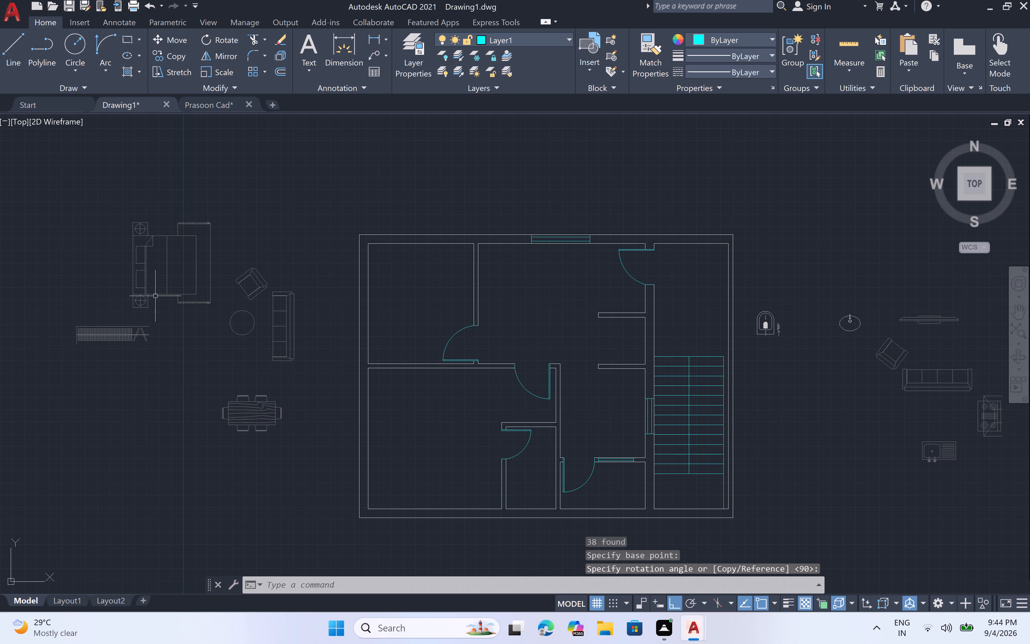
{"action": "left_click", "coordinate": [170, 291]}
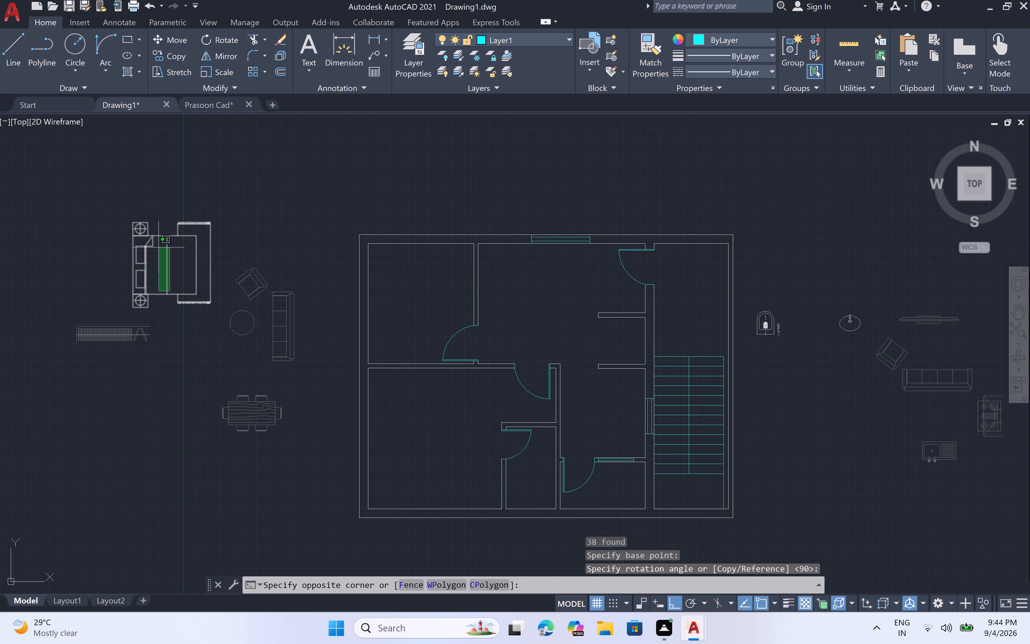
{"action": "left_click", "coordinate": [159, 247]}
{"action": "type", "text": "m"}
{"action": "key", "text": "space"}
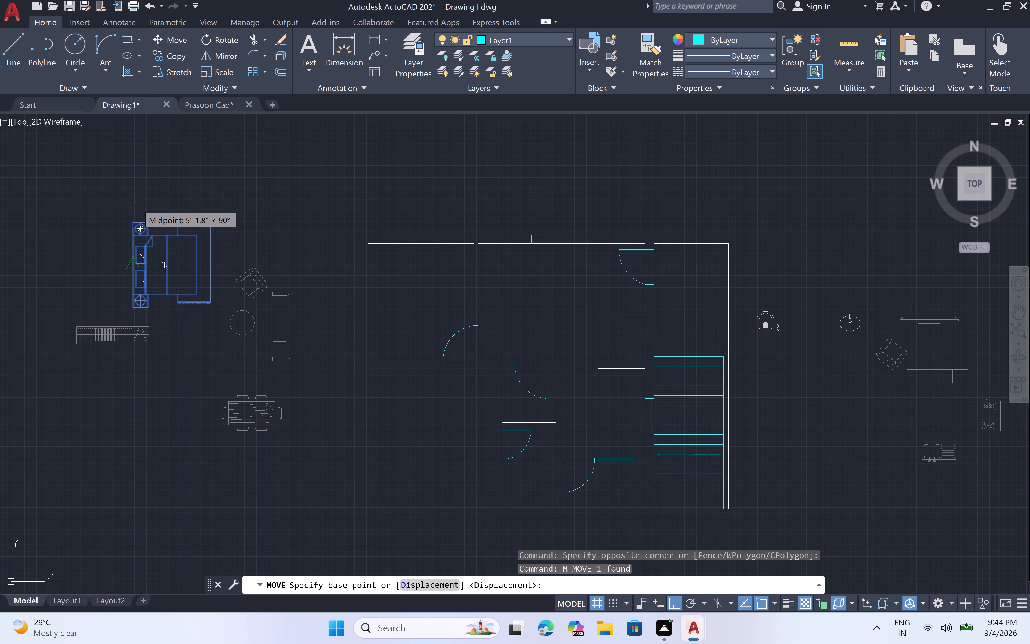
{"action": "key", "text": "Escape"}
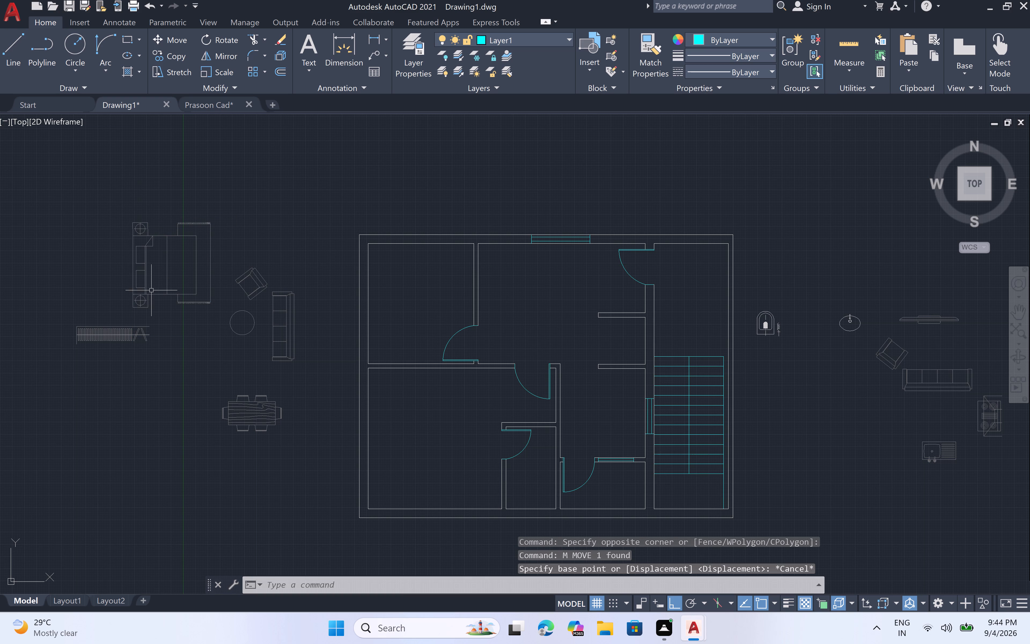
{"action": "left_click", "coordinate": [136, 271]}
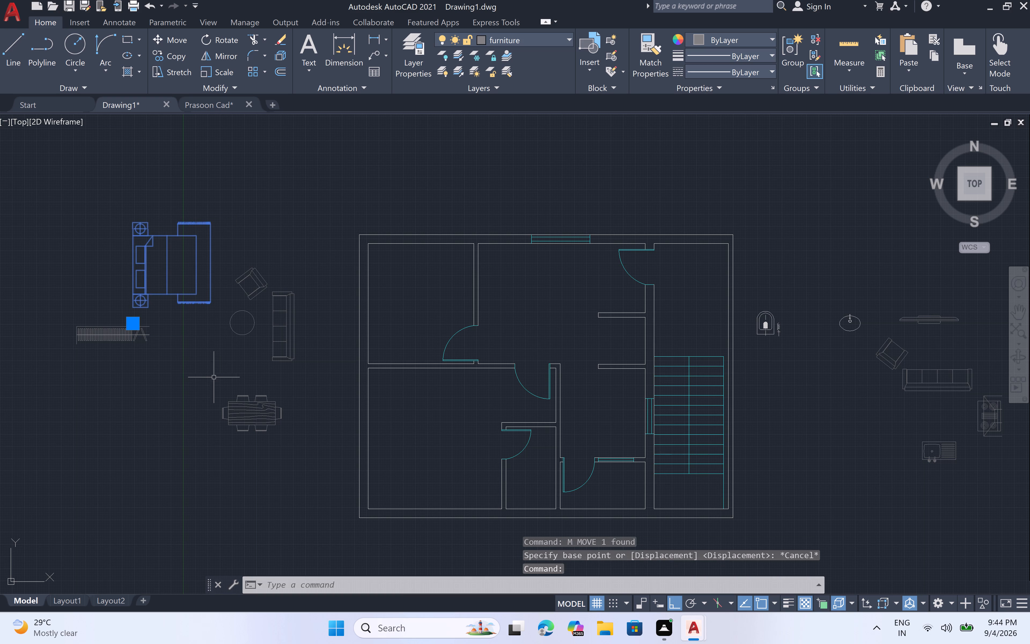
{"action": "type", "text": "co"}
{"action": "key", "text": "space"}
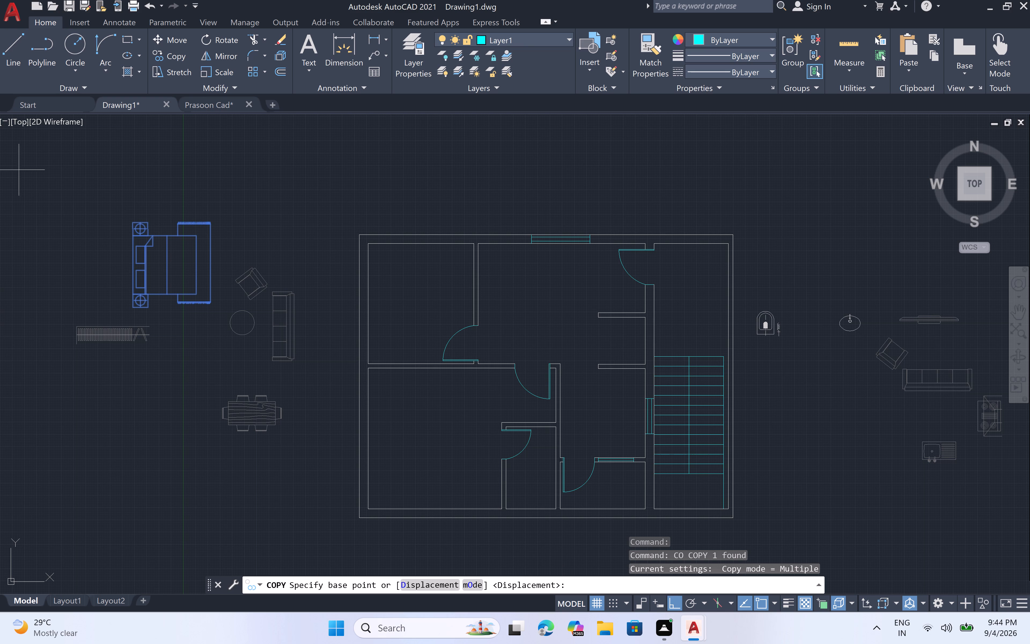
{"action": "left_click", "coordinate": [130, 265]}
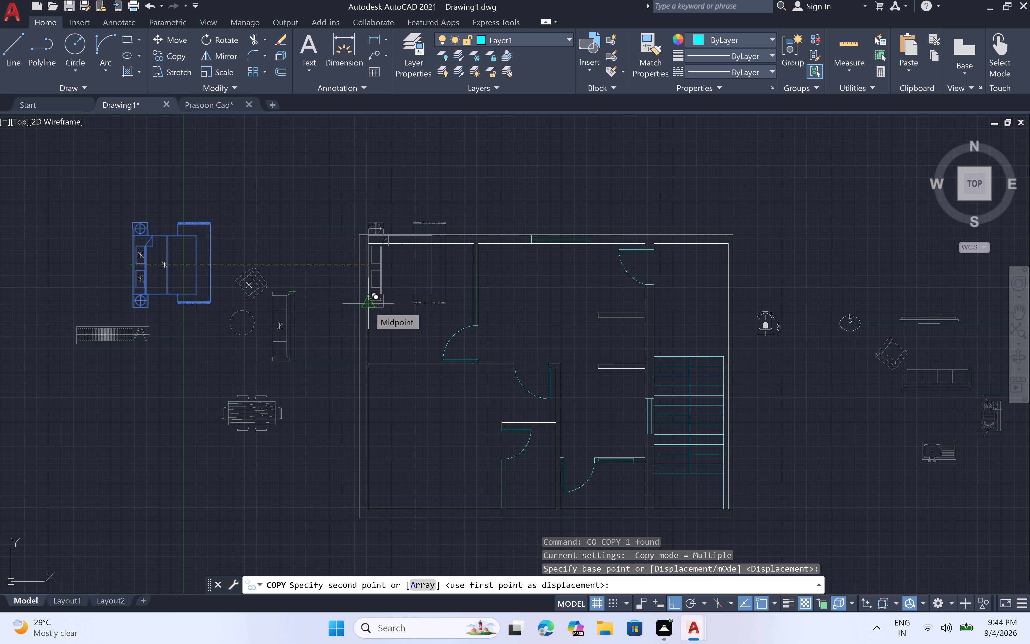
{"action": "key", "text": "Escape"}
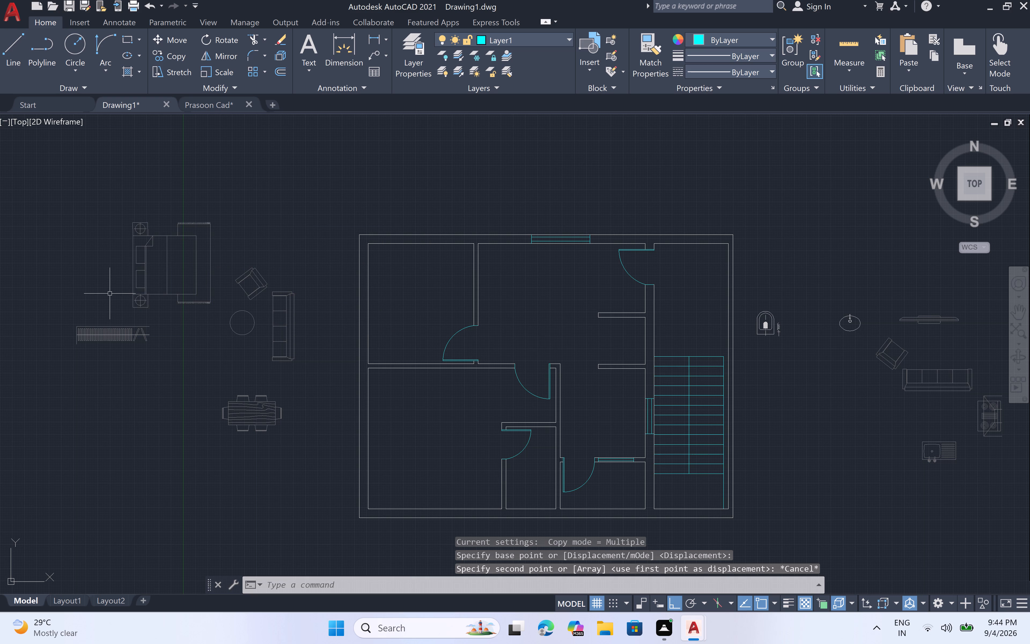
Copy the rotated double bed from its headboard into the northwest bedroom with Ortho off, placing the headboard just off the west wall.
{"action": "left_click", "coordinate": [146, 294]}
{"action": "type", "text": "co"}
{"action": "key", "text": "space"}
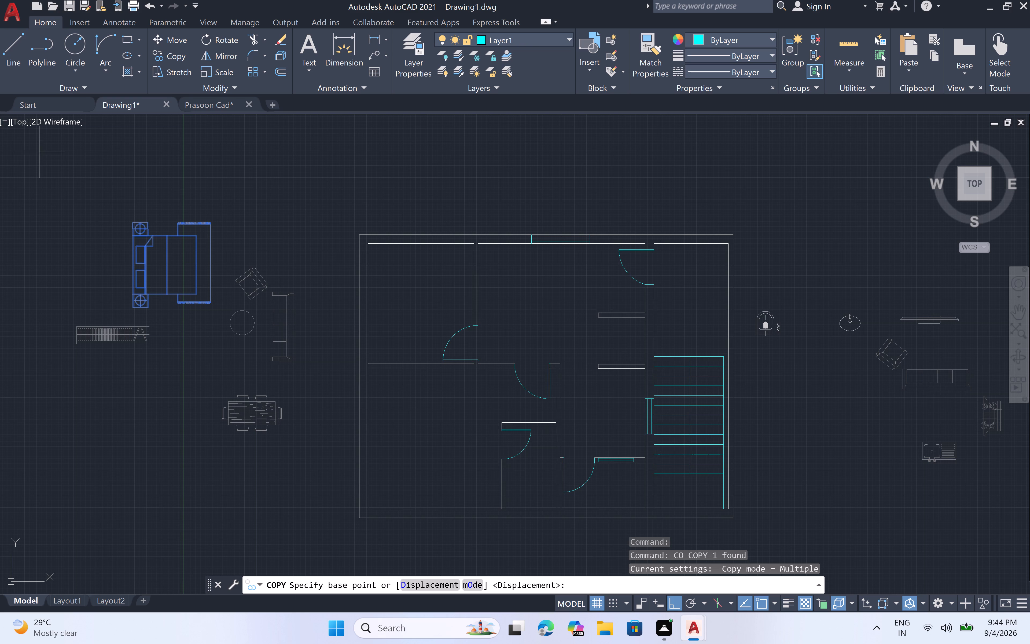
{"action": "left_click", "coordinate": [135, 264]}
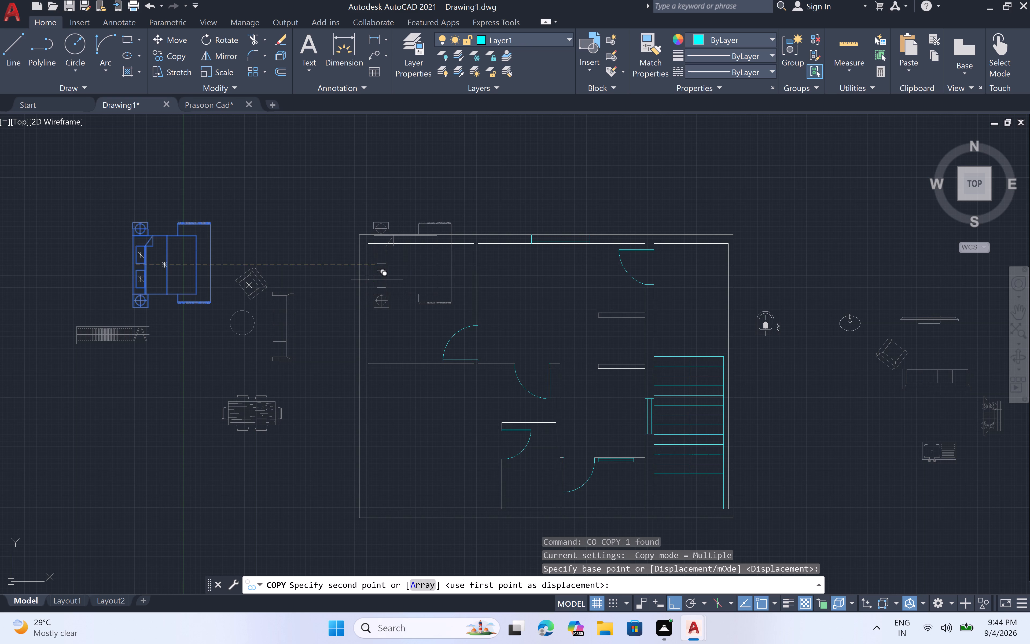
{"action": "key", "text": "F8"}
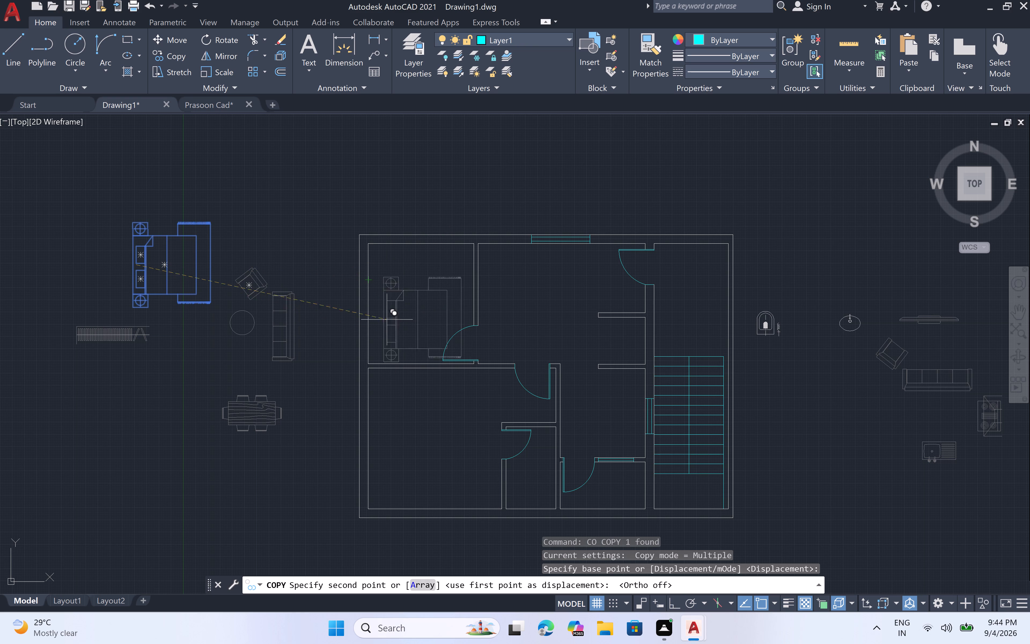
{"action": "scroll", "coordinate": [379, 297], "scroll_direction": "up", "scroll_amount": 2}
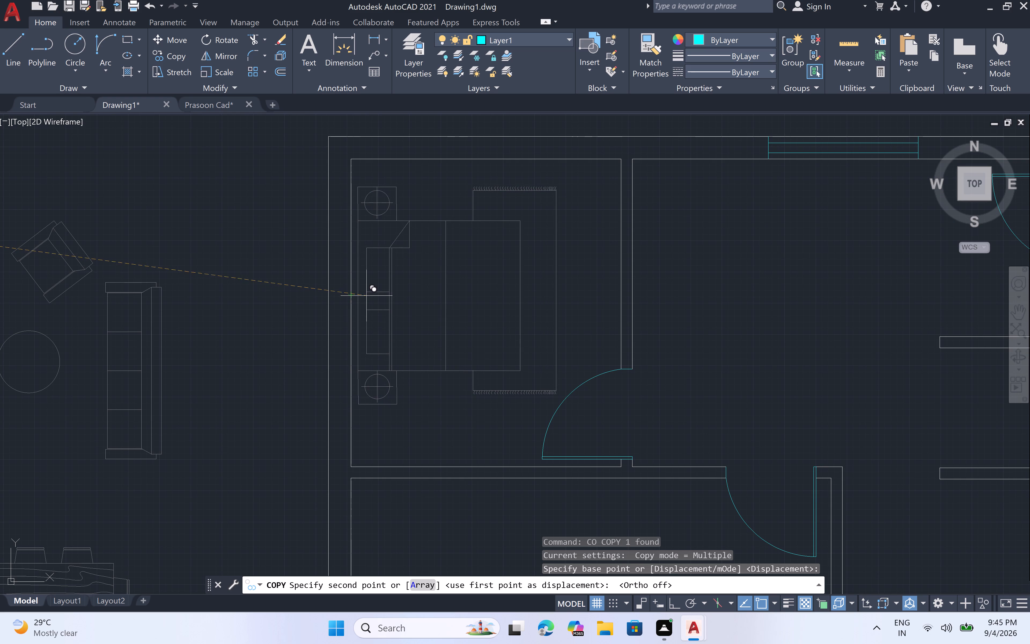
{"action": "left_click", "coordinate": [358, 292]}
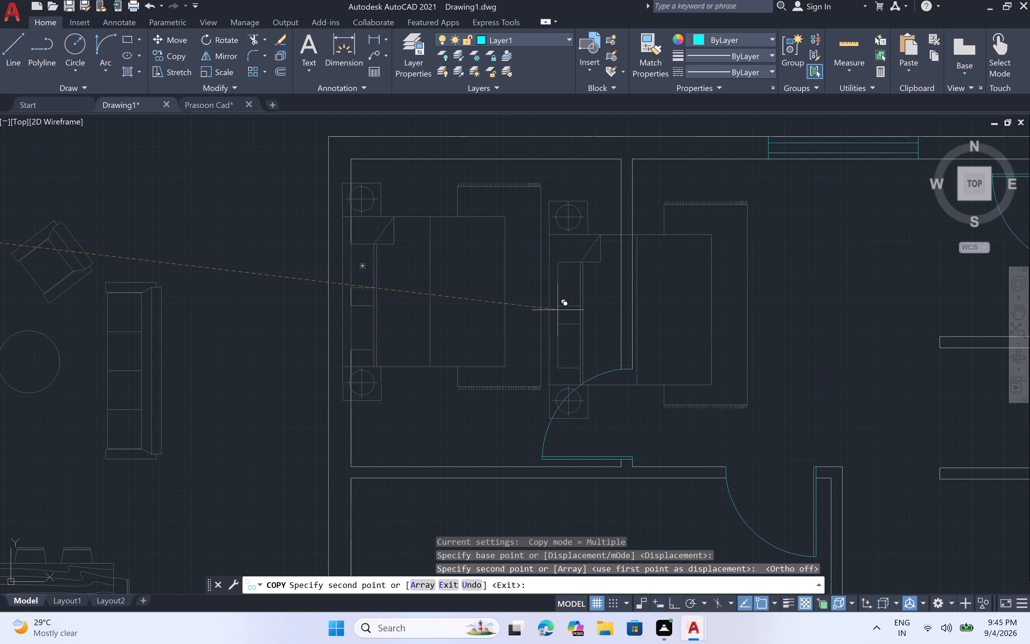
{"action": "key", "text": "ctrl+z"}
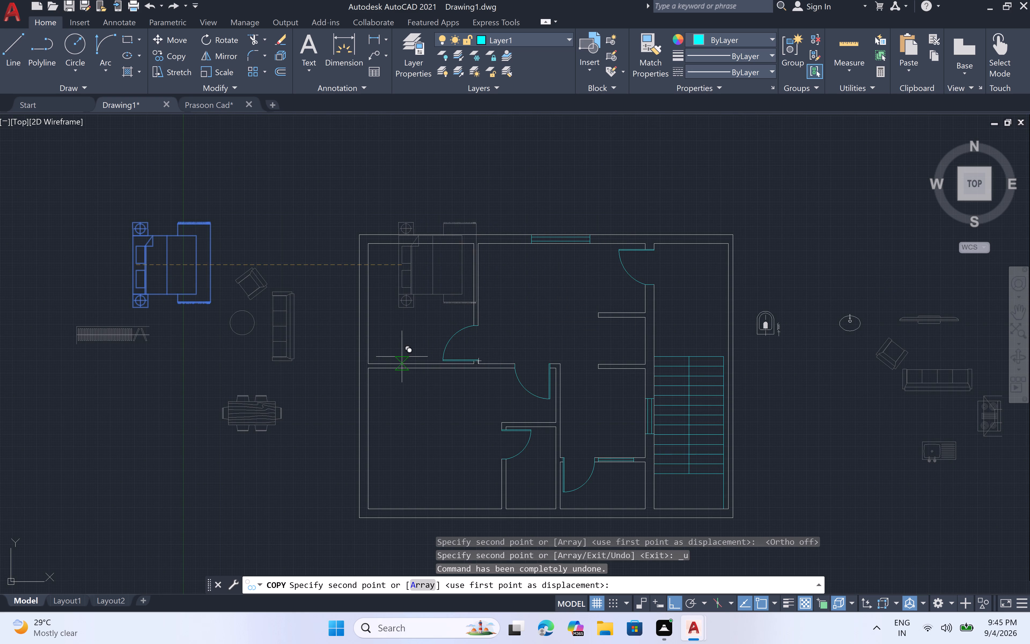
{"action": "scroll", "coordinate": [402, 357], "scroll_direction": "up", "scroll_amount": 3}
{"action": "key", "text": "F8"}
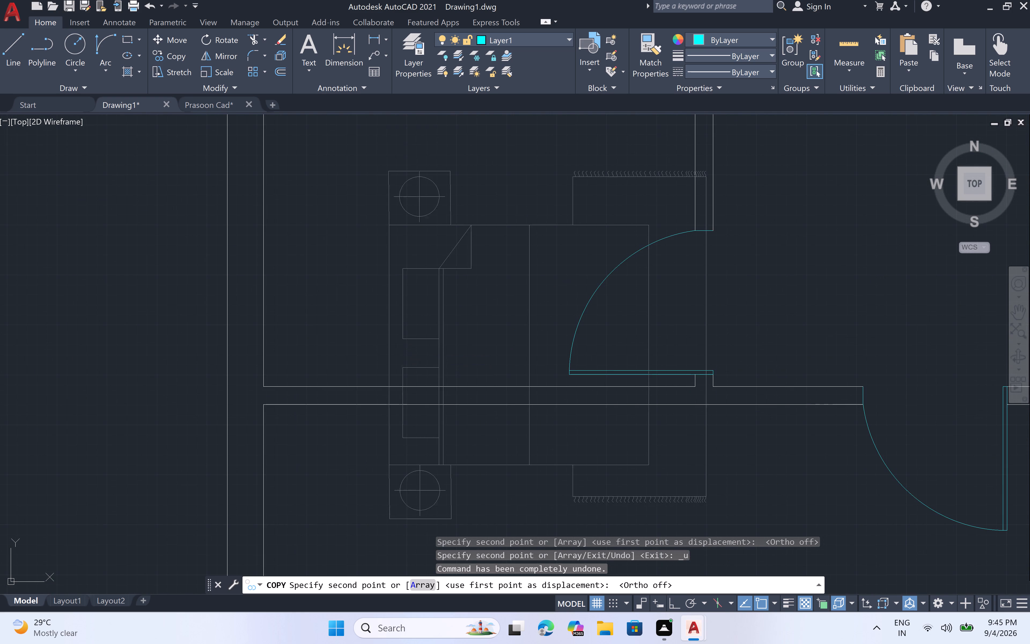
{"action": "scroll", "coordinate": [385, 336], "scroll_direction": "down", "scroll_amount": 2}
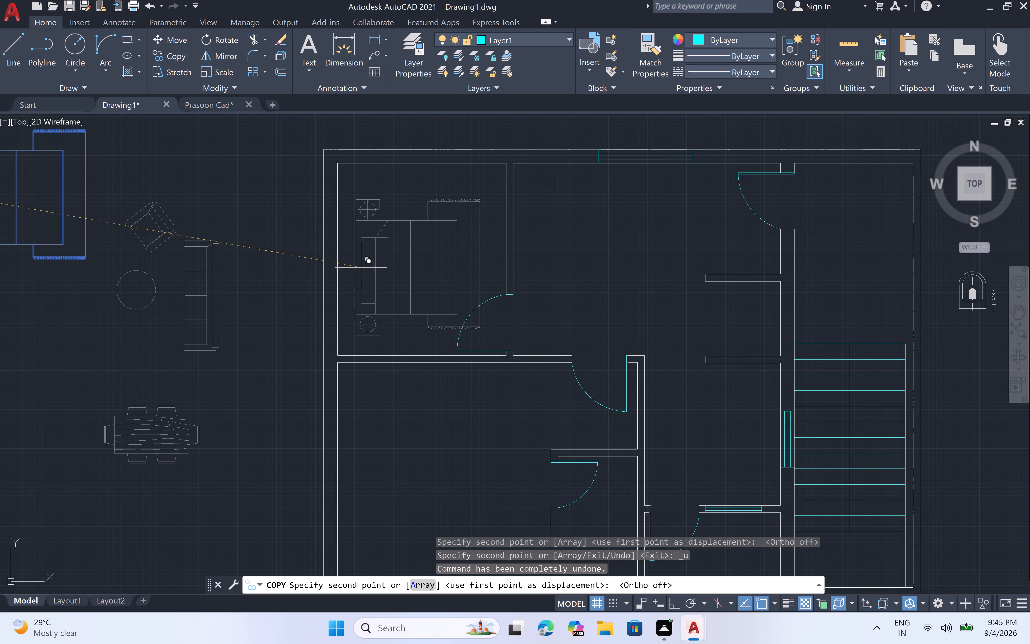
{"action": "left_click", "coordinate": [352, 245]}
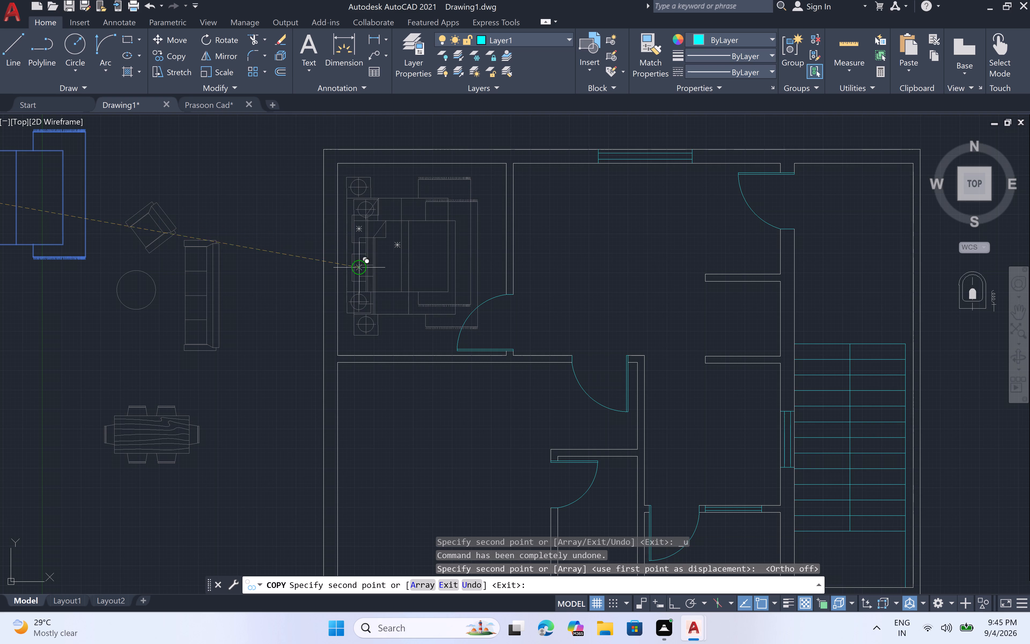
Place a second copy of the double bed in the southwest bedroom, with its headboard just off the west wall.
{"action": "scroll", "coordinate": [367, 311], "scroll_direction": "down", "scroll_amount": 4}
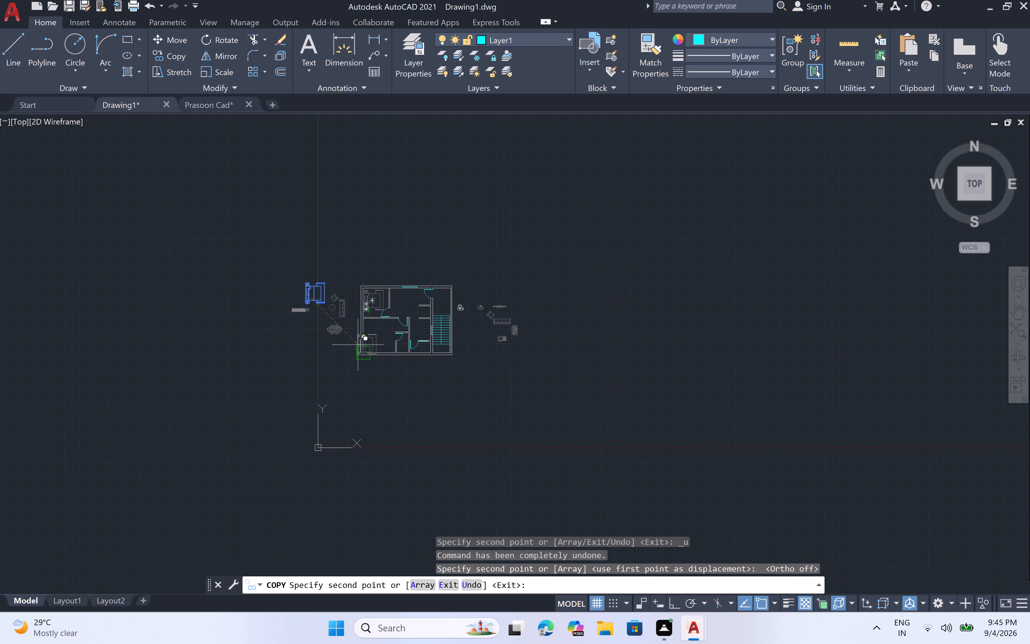
{"action": "scroll", "coordinate": [372, 329], "scroll_direction": "up", "scroll_amount": 4}
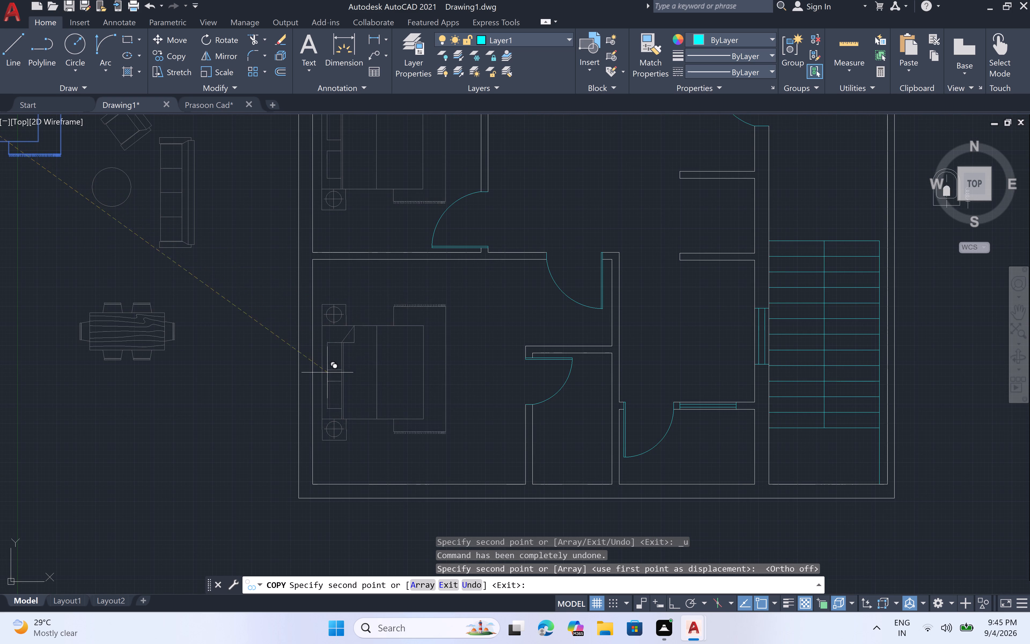
{"action": "left_click", "coordinate": [321, 374]}
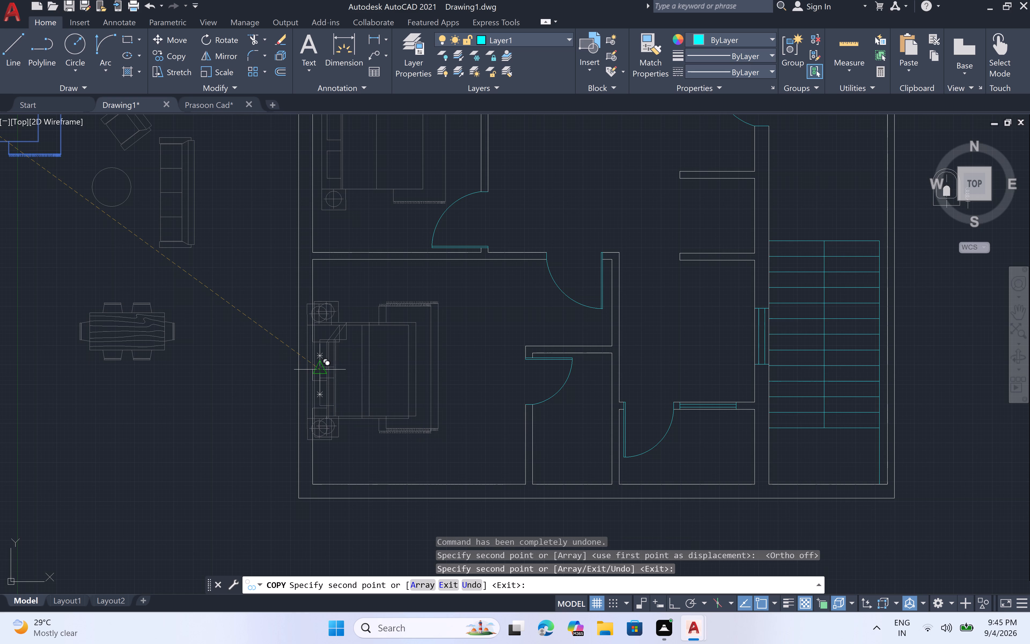
{"action": "key", "text": "ctrl+z"}
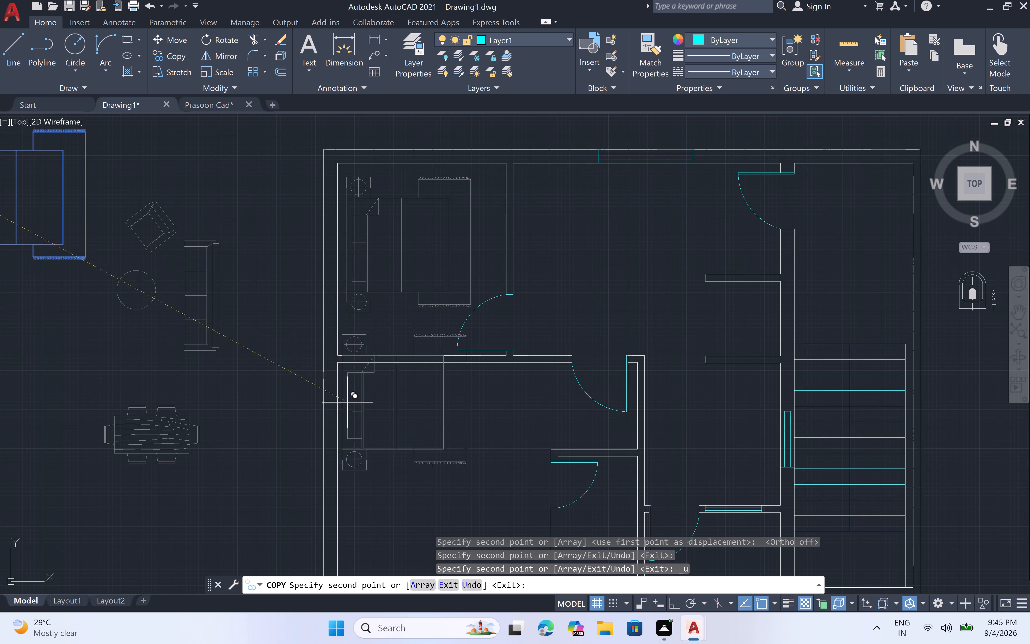
{"action": "scroll", "coordinate": [354, 414], "scroll_direction": "down", "scroll_amount": 2}
{"action": "scroll", "coordinate": [354, 432], "scroll_direction": "up", "scroll_amount": 2}
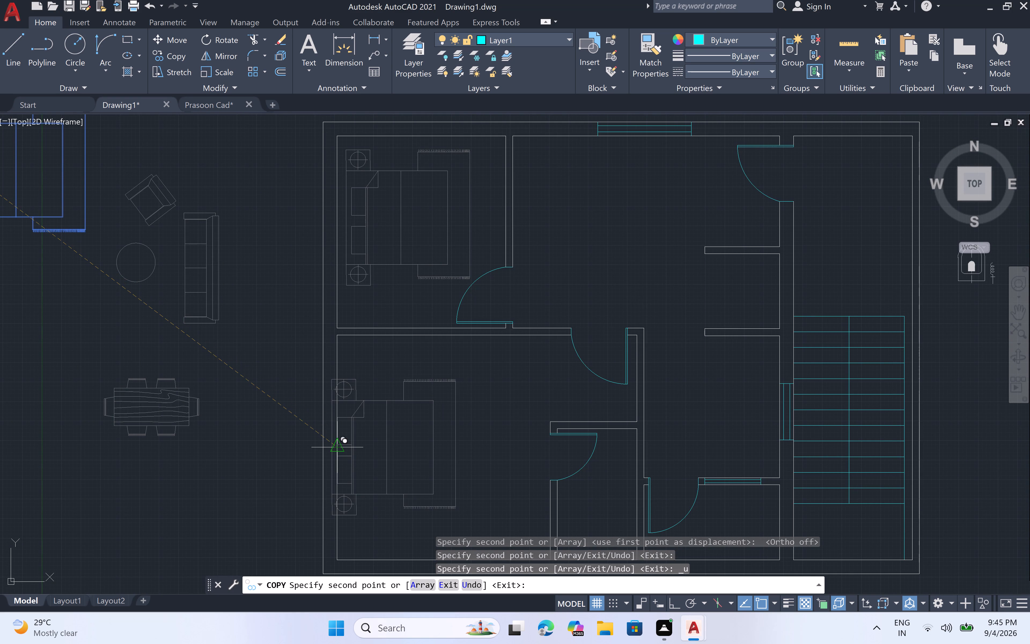
{"action": "scroll", "coordinate": [347, 441], "scroll_direction": "up", "scroll_amount": 2}
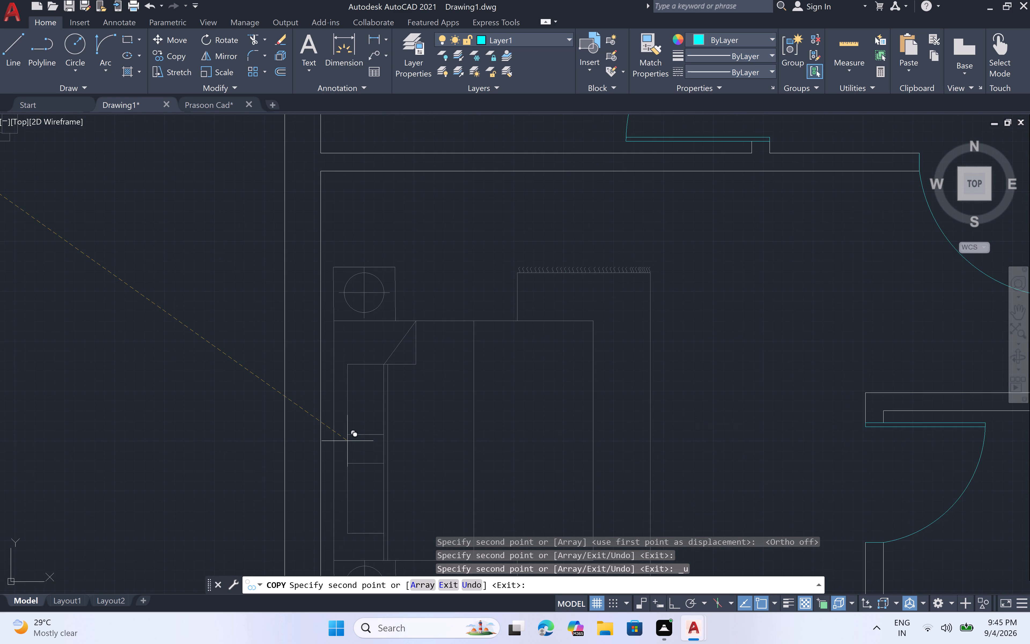
{"action": "left_click", "coordinate": [346, 442]}
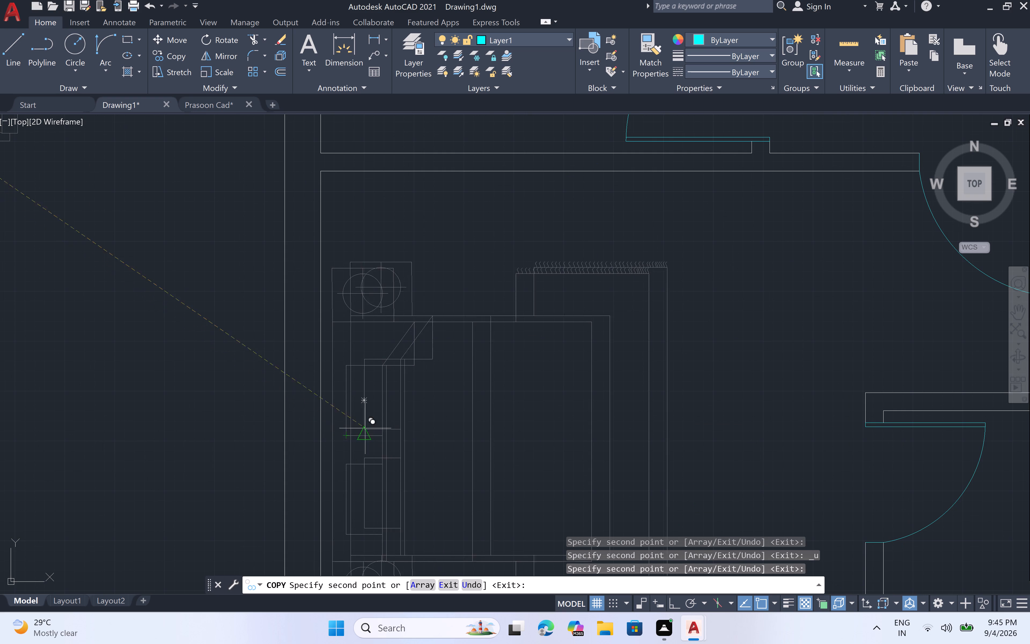
{"action": "scroll", "coordinate": [368, 426], "scroll_direction": "down", "scroll_amount": 4}
{"action": "key", "text": "Escape"}
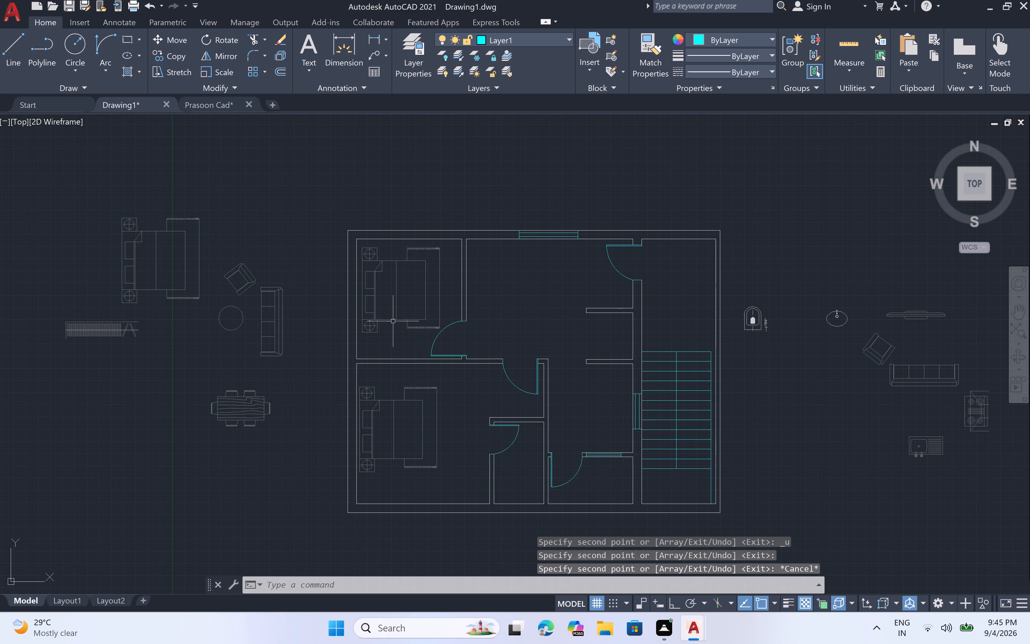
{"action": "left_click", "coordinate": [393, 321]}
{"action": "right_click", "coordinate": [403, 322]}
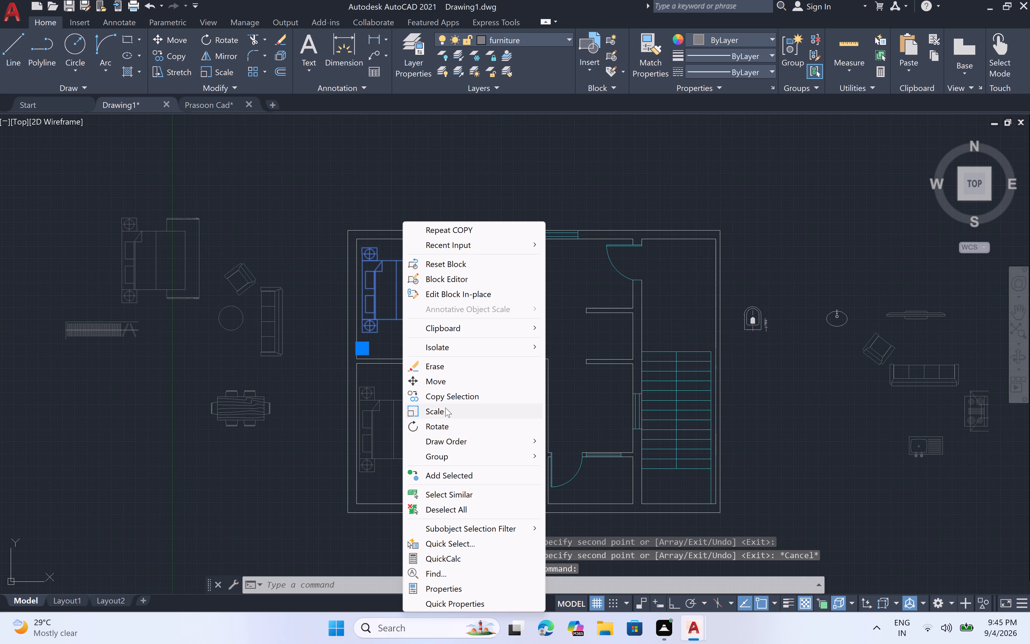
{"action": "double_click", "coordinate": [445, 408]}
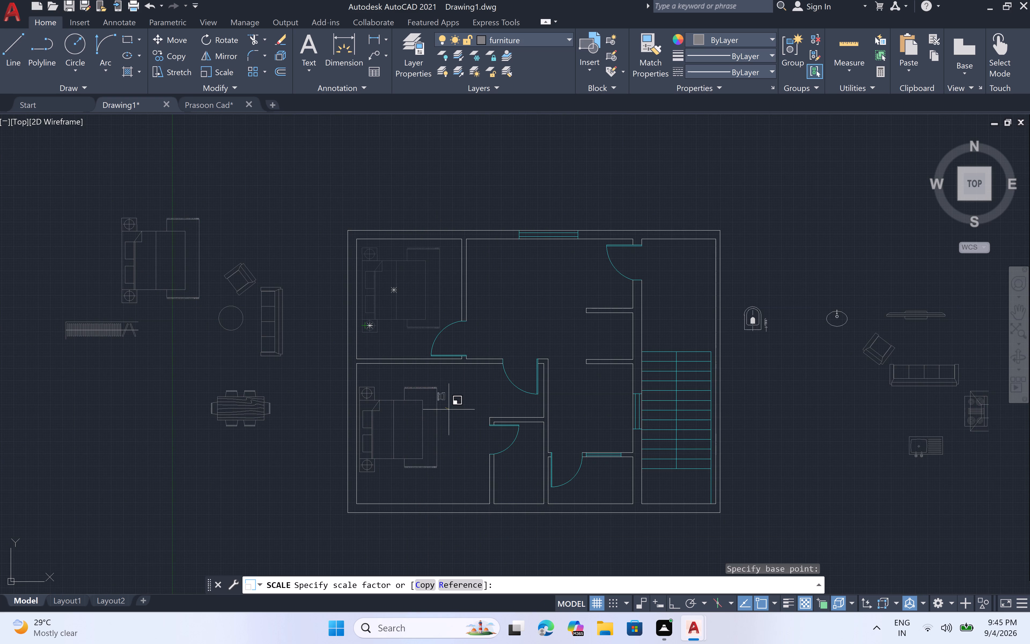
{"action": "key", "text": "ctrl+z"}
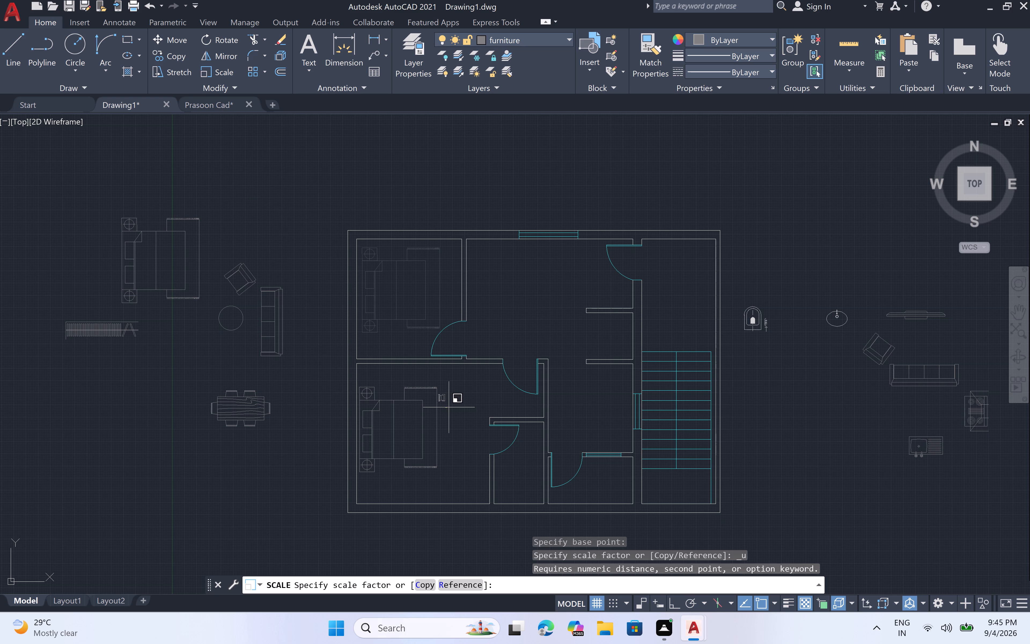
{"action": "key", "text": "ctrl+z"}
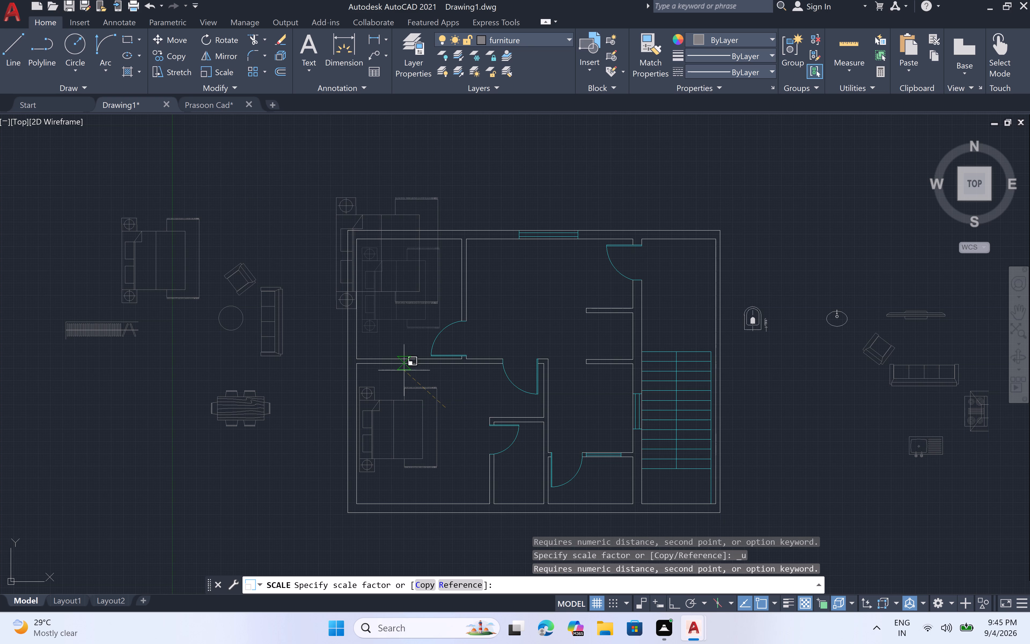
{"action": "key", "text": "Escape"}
Scale down the double bed in the northwest bedroom freehand, using the midpoint of the line beside its pillows as the base point.
{"action": "left_click", "coordinate": [397, 317]}
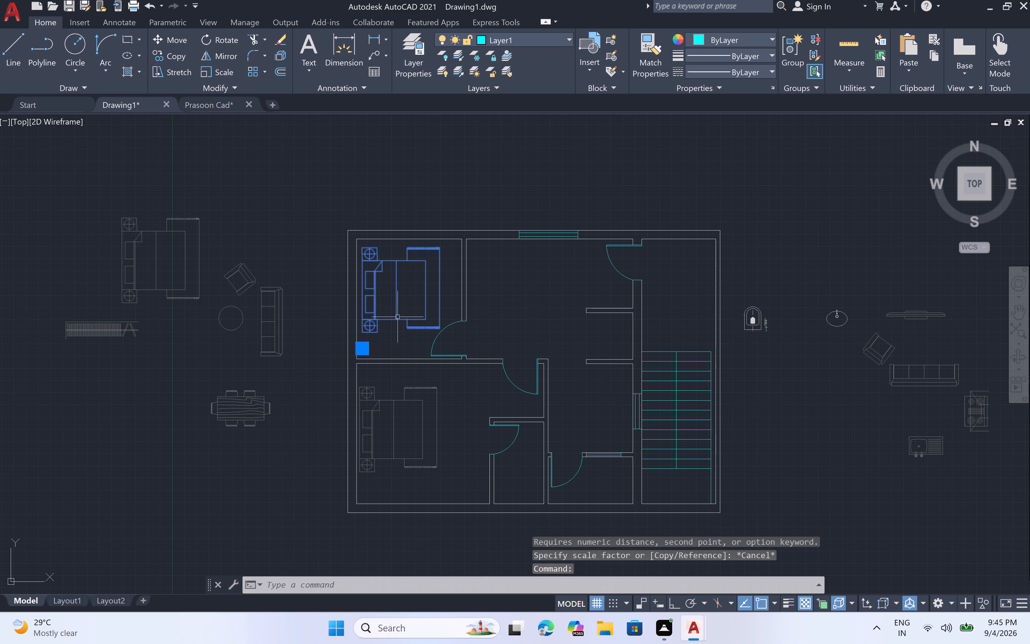
{"action": "right_click", "coordinate": [409, 323]}
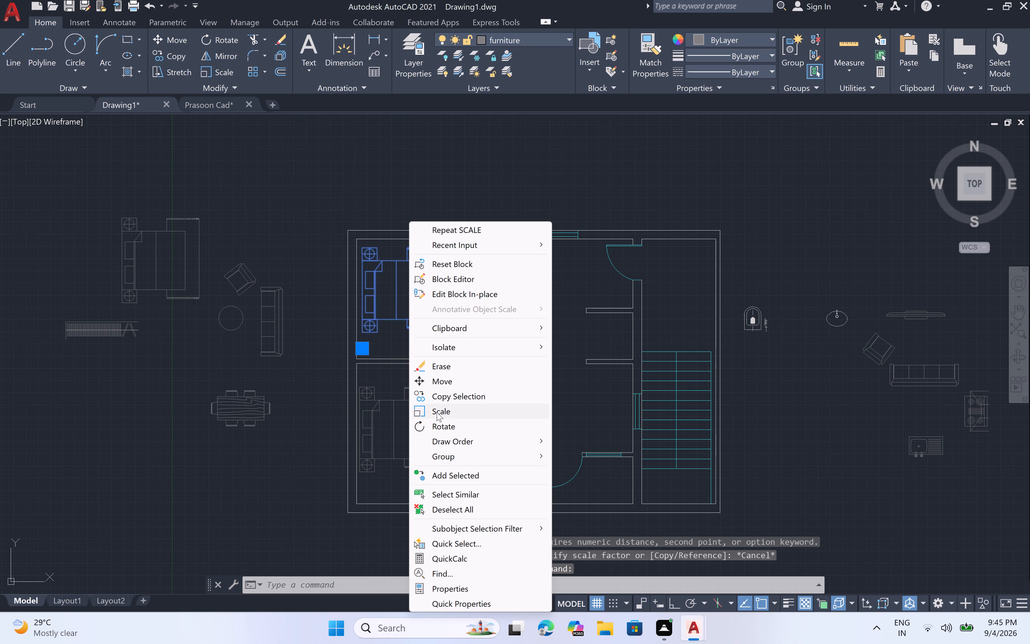
{"action": "left_click", "coordinate": [439, 411]}
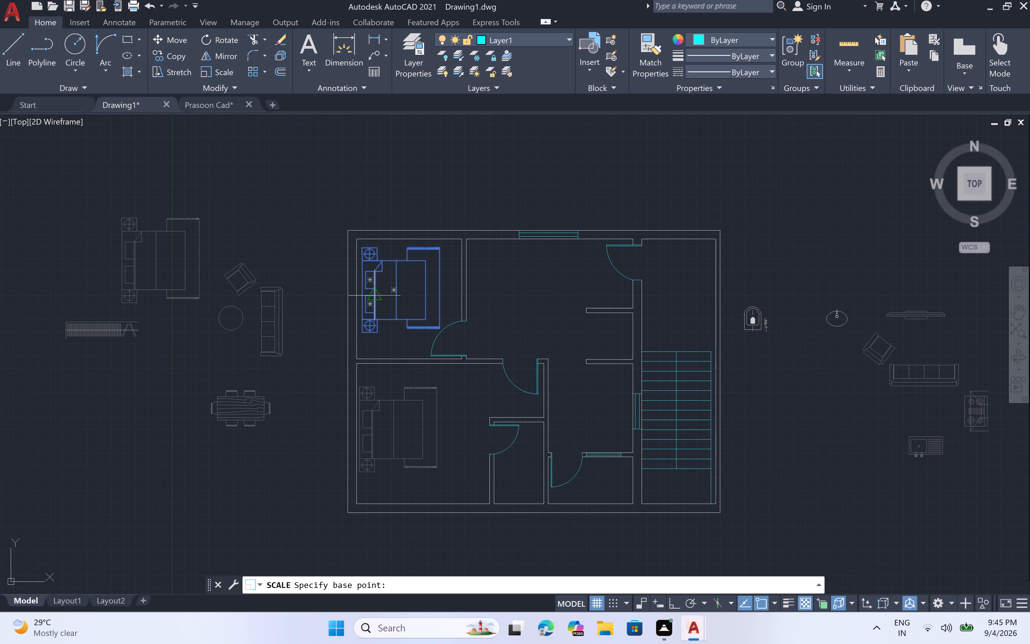
{"action": "left_click", "coordinate": [374, 294]}
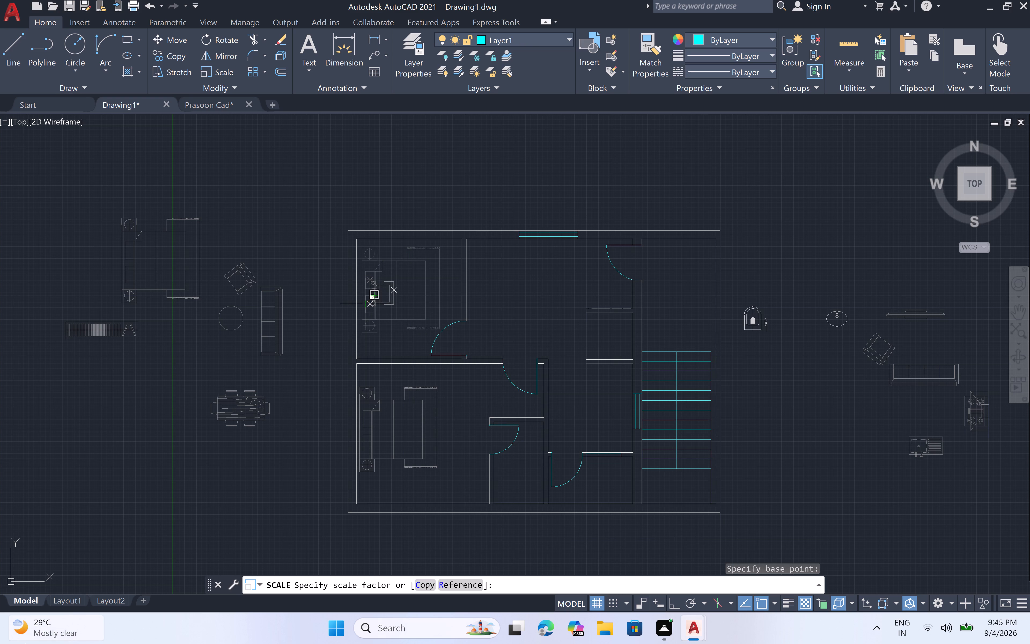
{"action": "scroll", "coordinate": [48, 609], "scroll_direction": "up", "scroll_amount": 4}
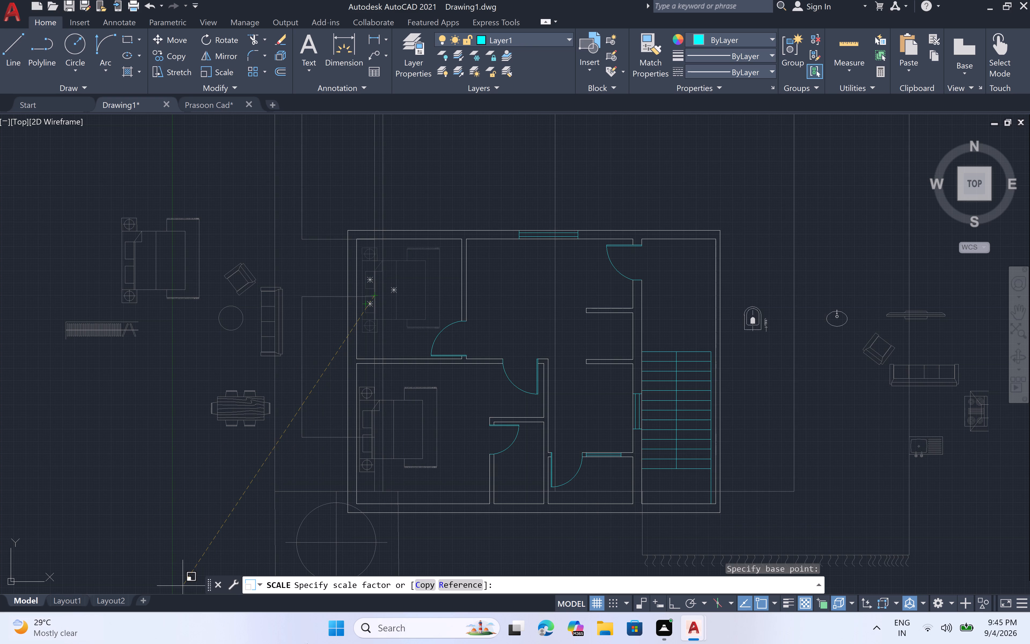
{"action": "scroll", "coordinate": [317, 208], "scroll_direction": "up", "scroll_amount": 2}
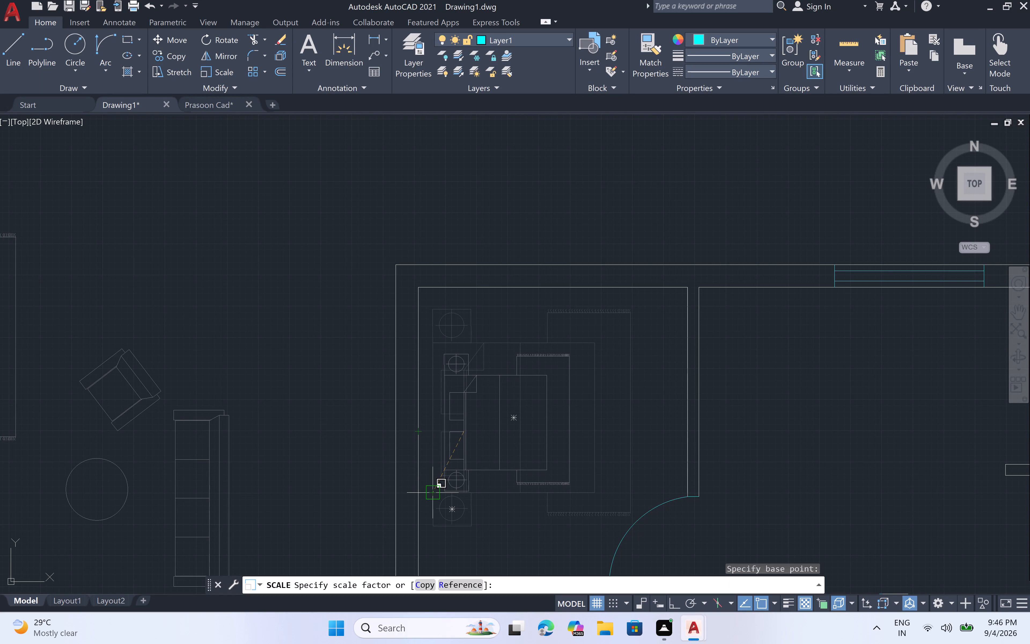
{"action": "left_click", "coordinate": [429, 513]}
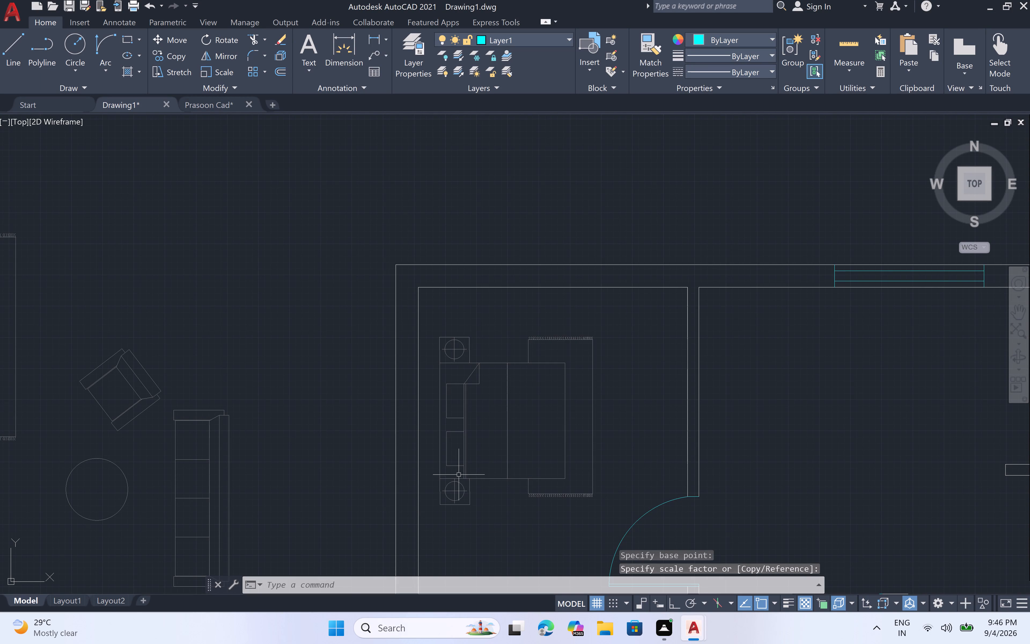
Move the reduced bed by its headboard midpoint onto the inner face of the northwest bedroom's west wall, slightly farther north.
{"action": "left_click", "coordinate": [474, 485]}
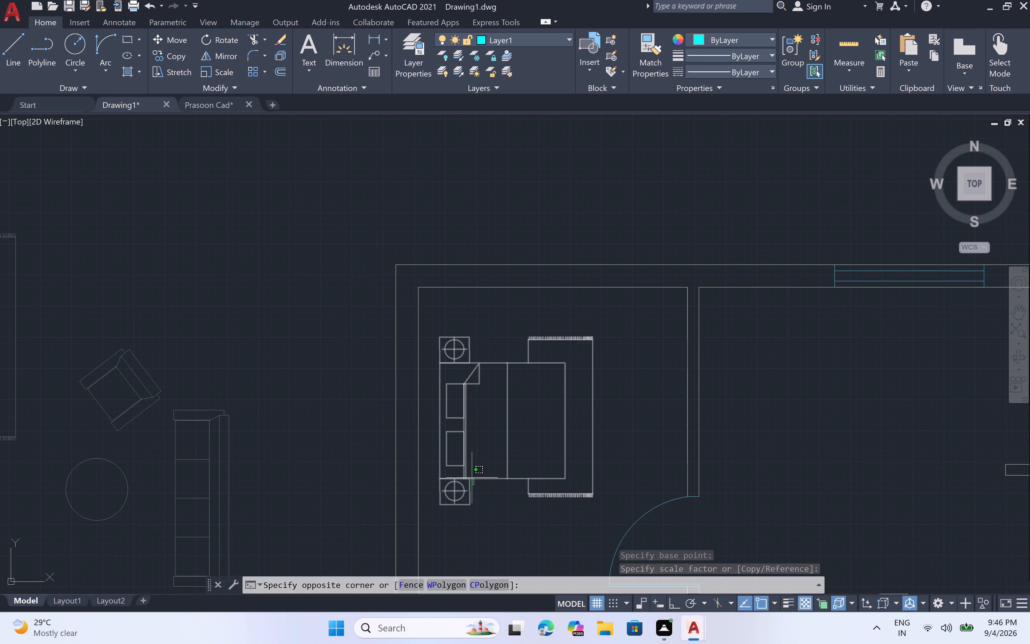
{"action": "left_click", "coordinate": [471, 477]}
{"action": "type", "text": "m"}
{"action": "key", "text": "space"}
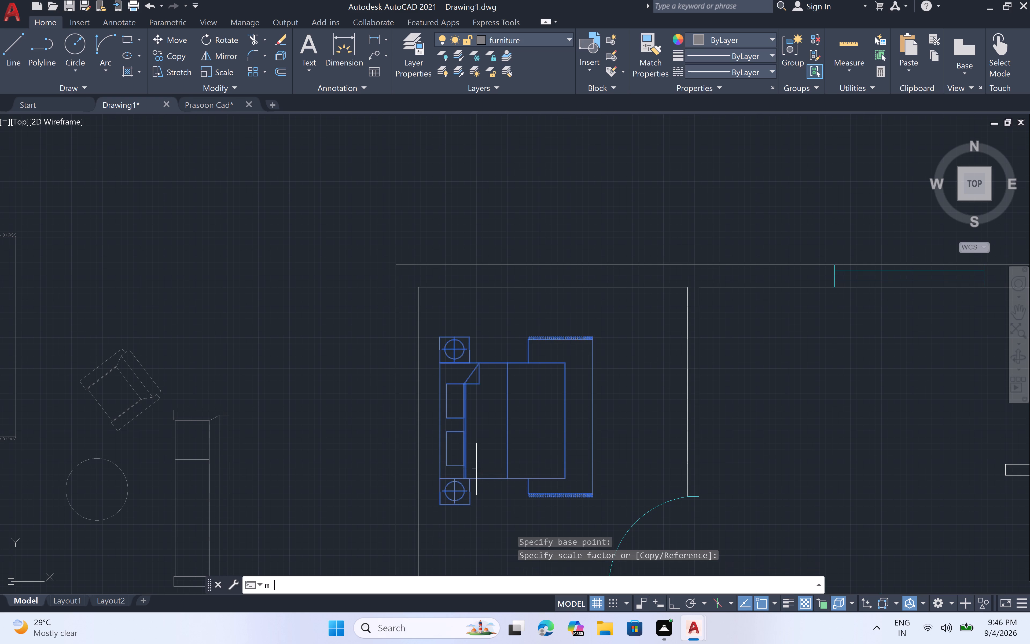
{"action": "left_click", "coordinate": [442, 423]}
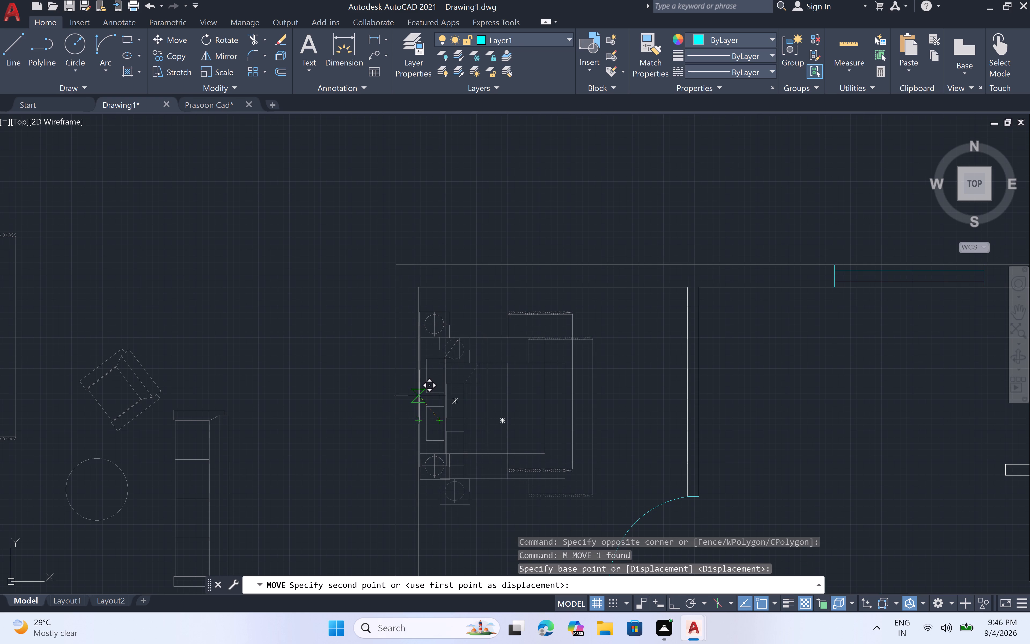
{"action": "left_click", "coordinate": [420, 396]}
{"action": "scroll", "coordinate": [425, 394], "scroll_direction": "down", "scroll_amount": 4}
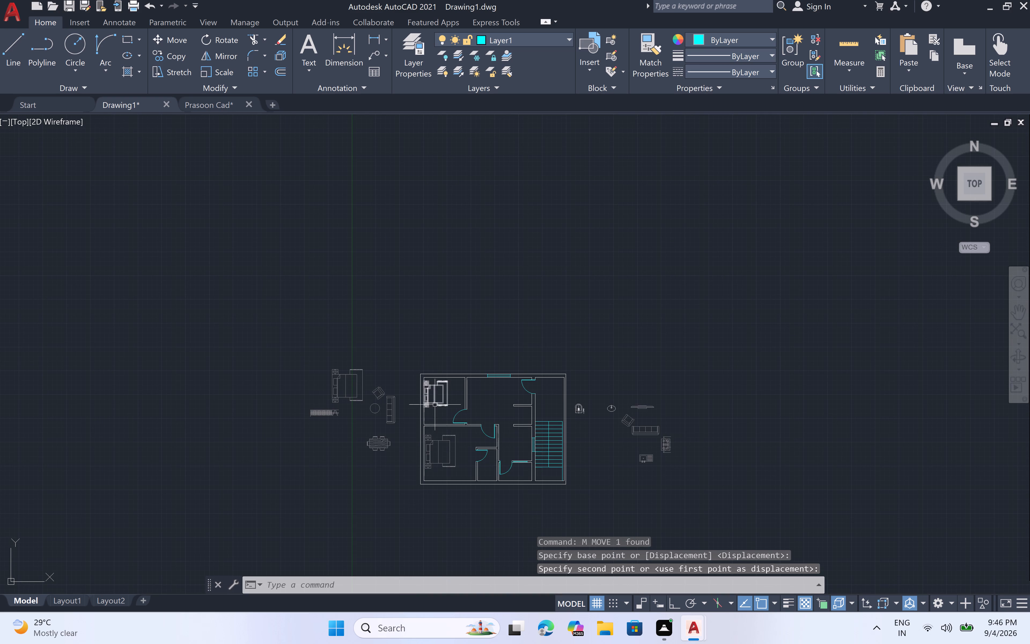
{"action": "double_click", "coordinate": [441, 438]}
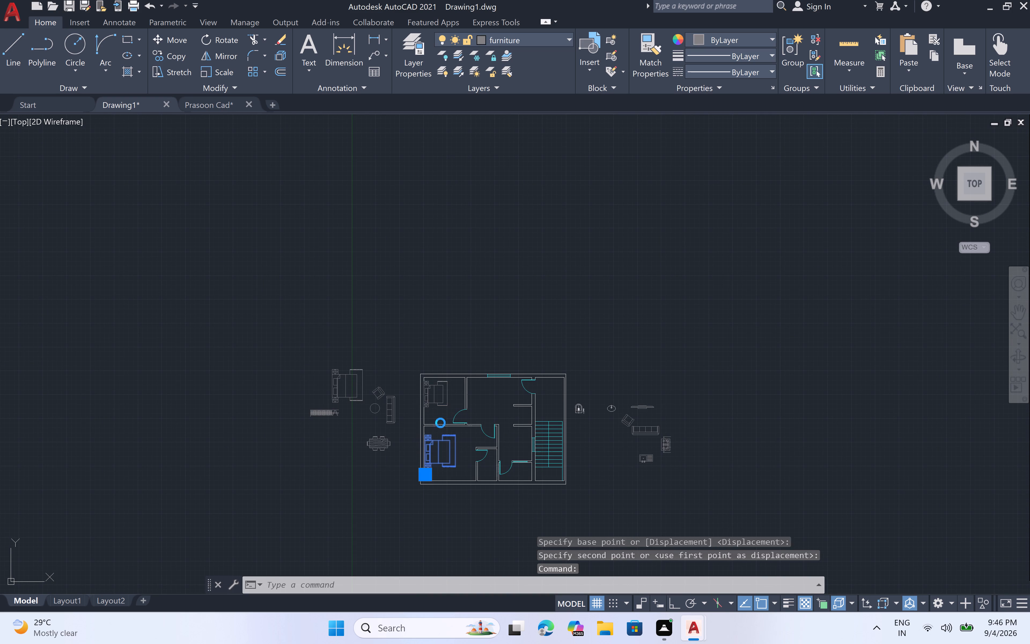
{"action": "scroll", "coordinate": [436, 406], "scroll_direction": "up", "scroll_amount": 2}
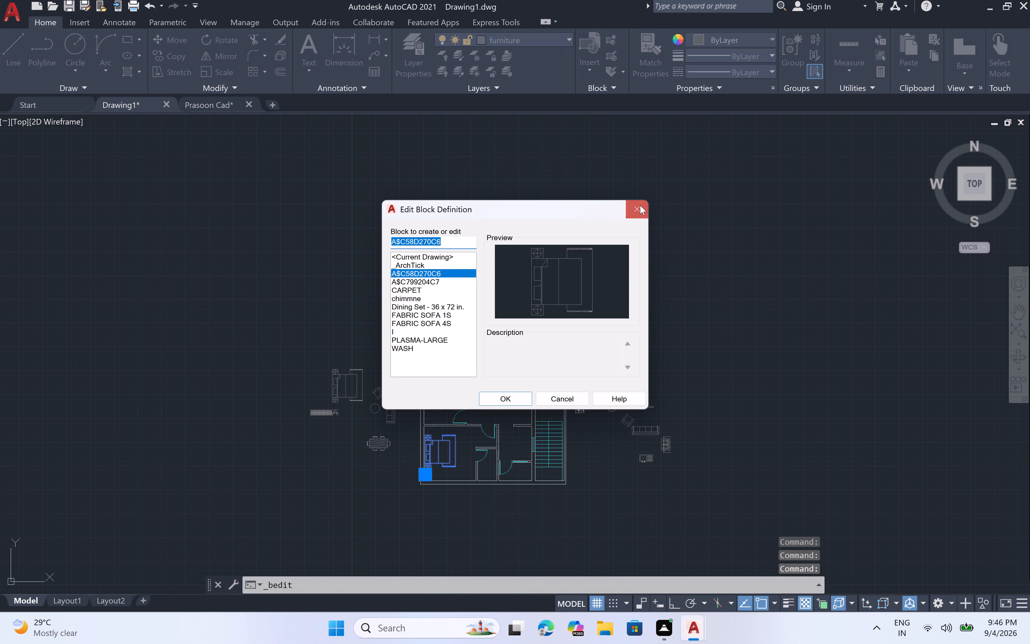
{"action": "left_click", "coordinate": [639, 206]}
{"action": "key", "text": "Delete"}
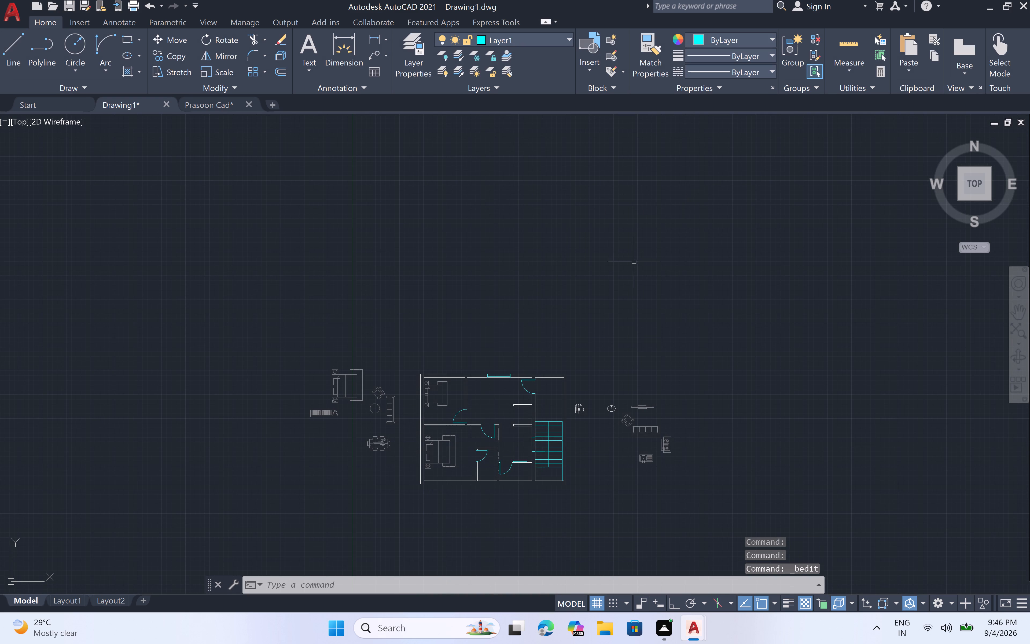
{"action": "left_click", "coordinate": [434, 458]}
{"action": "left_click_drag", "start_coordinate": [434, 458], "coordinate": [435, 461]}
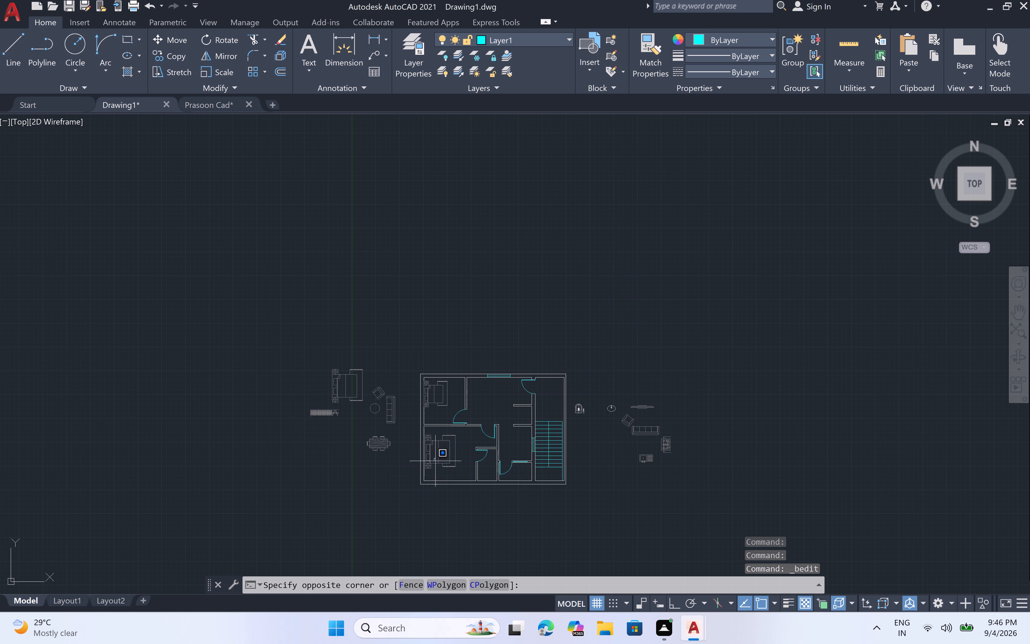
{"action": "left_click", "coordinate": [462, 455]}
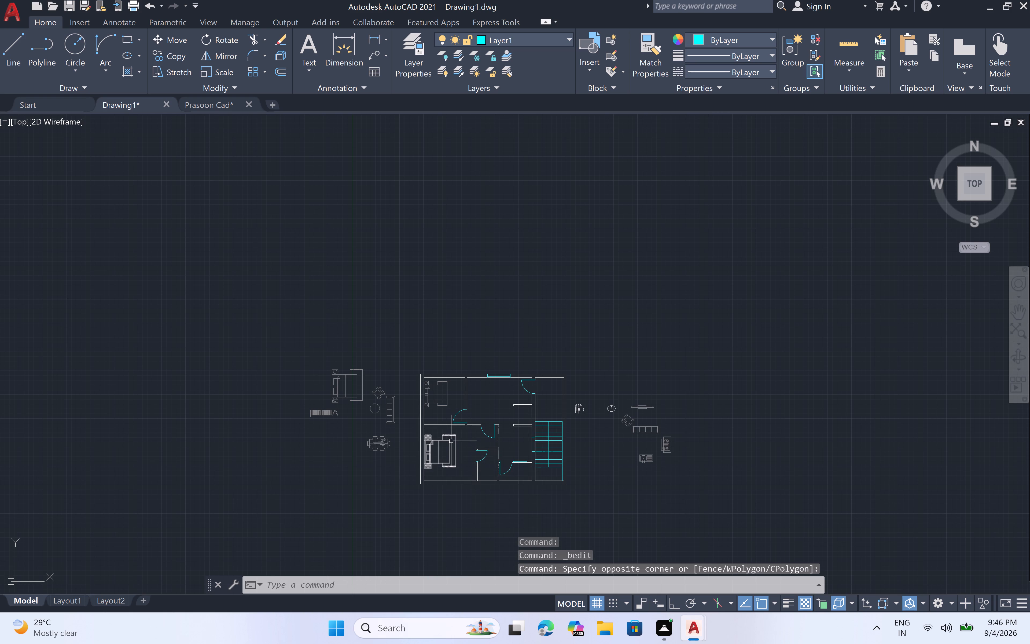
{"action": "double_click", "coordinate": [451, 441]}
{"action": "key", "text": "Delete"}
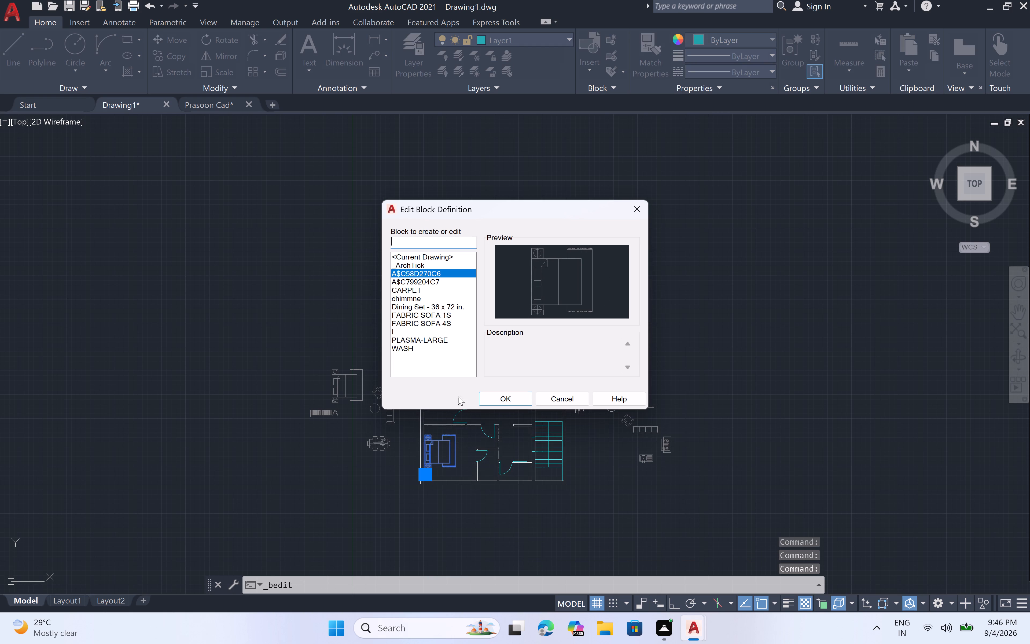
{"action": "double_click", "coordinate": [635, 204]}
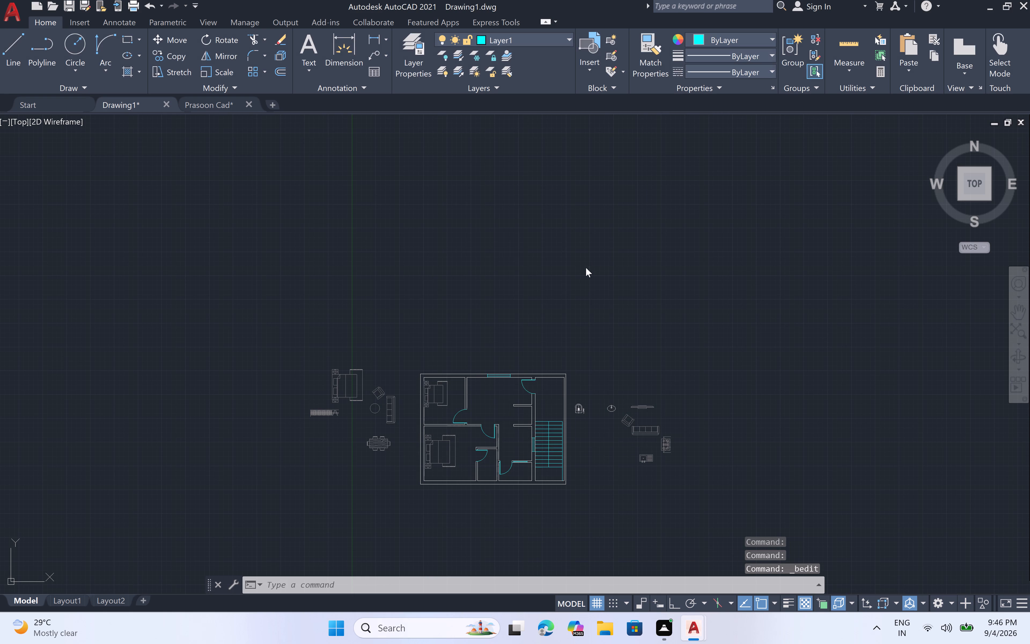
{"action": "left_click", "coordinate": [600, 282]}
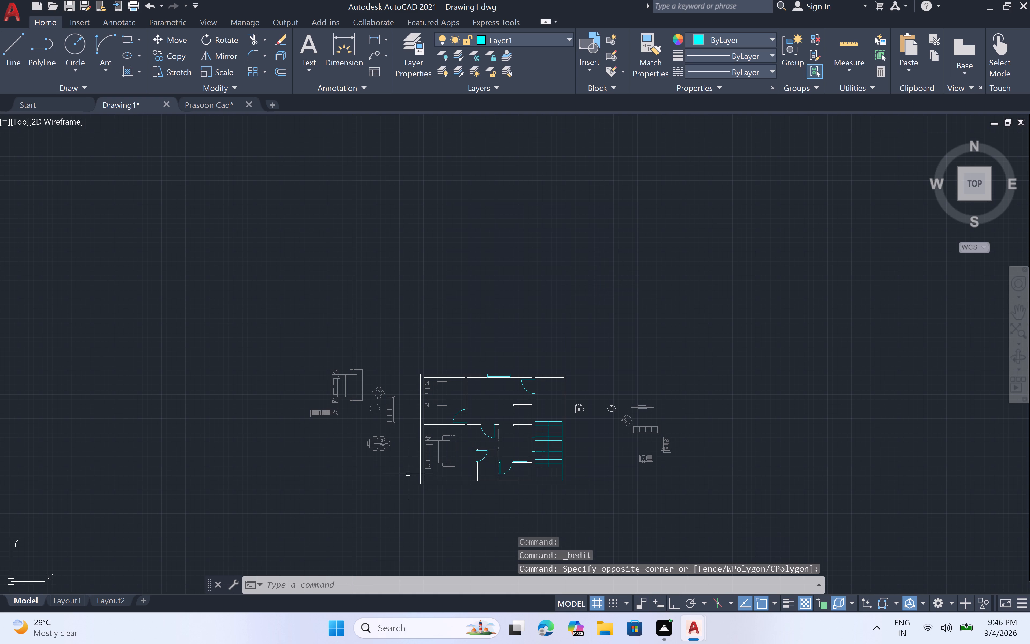
Erase the larger double bed from the southwest bedroom.
{"action": "scroll", "coordinate": [453, 451], "scroll_direction": "up", "scroll_amount": 3}
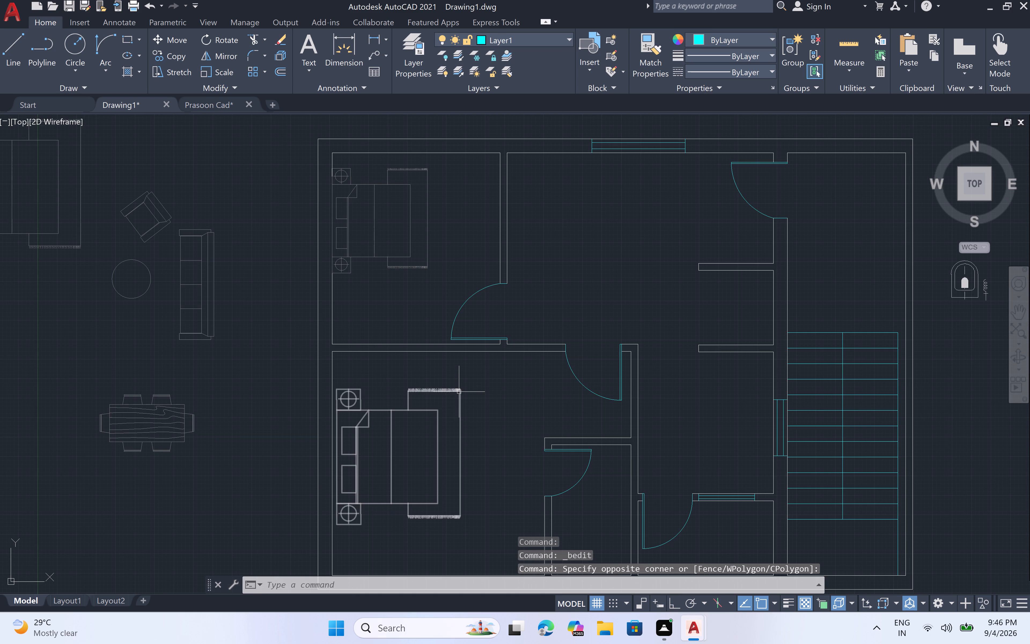
{"action": "left_click", "coordinate": [459, 392]}
{"action": "key", "text": "Delete"}
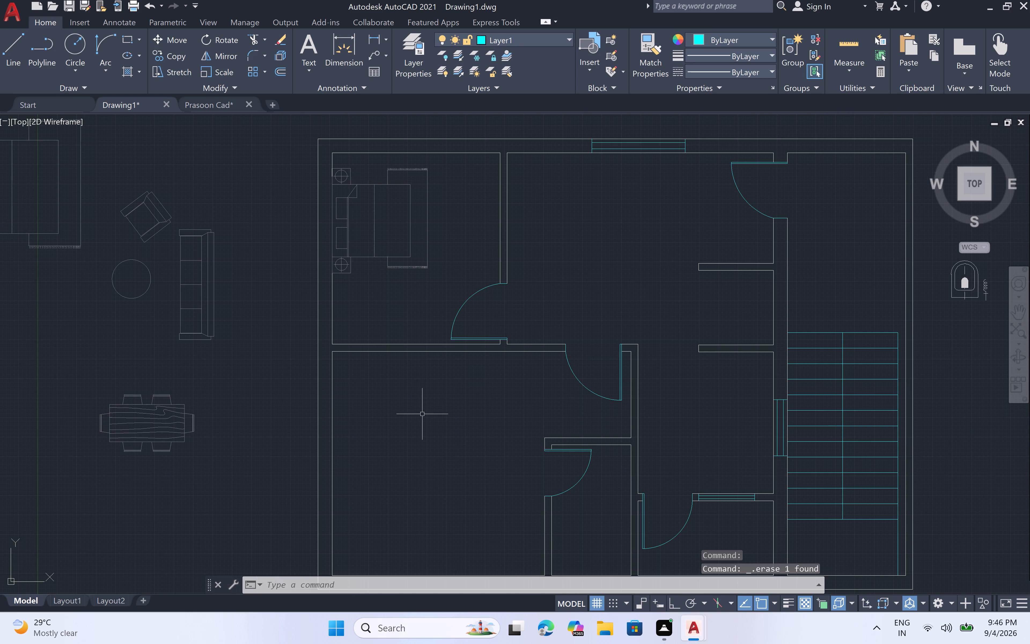
Copy the reduced bed from the northwest bedroom into the southwest bedroom, placing its headboard against the inner face of the west wall.
{"action": "left_click", "coordinate": [346, 262]}
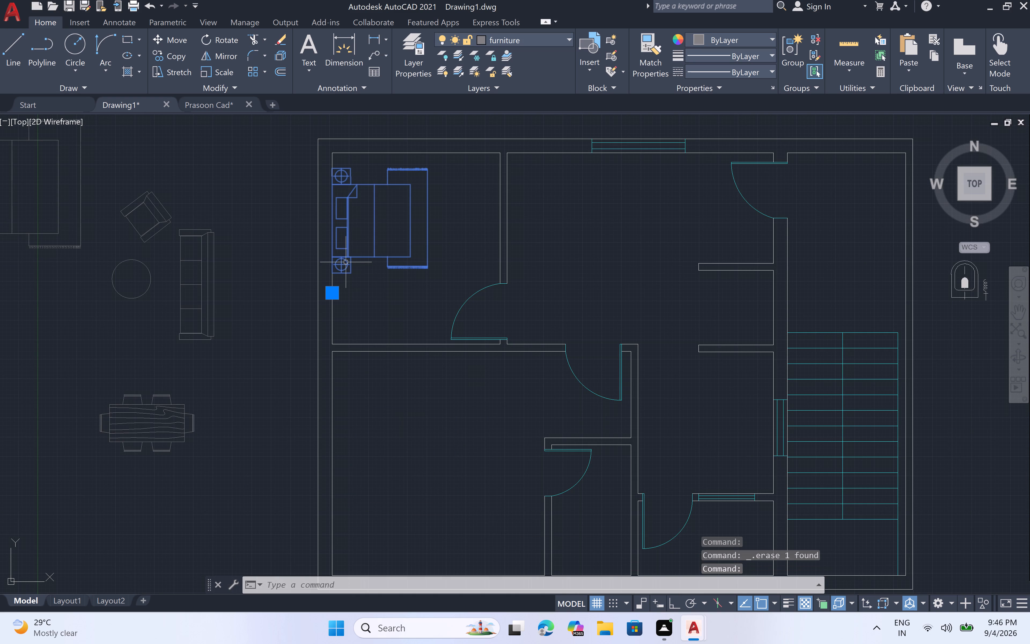
{"action": "type", "text": "co"}
{"action": "key", "text": "space"}
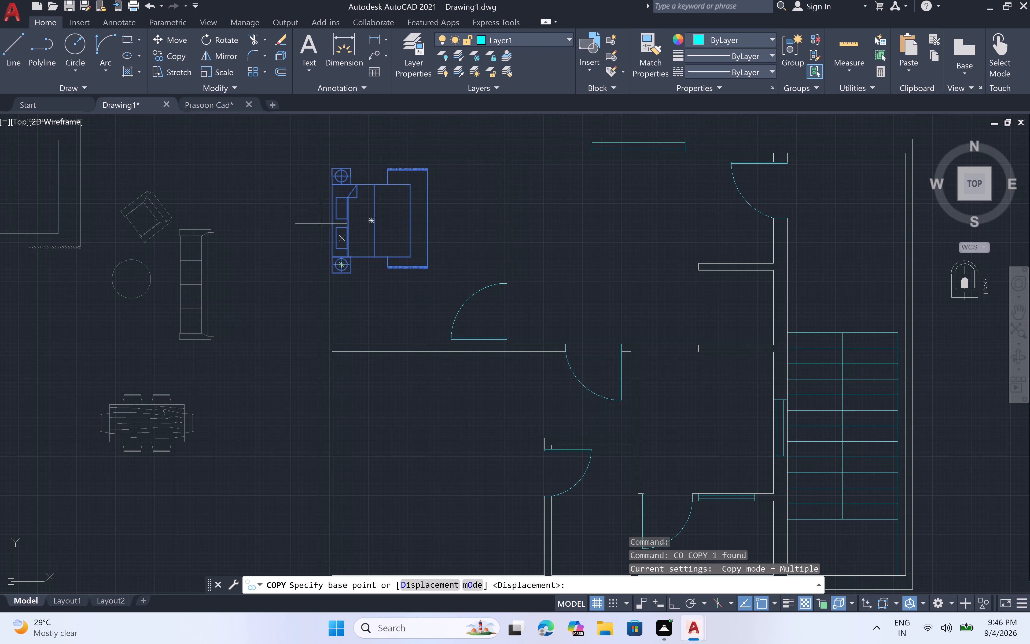
{"action": "double_click", "coordinate": [329, 222]}
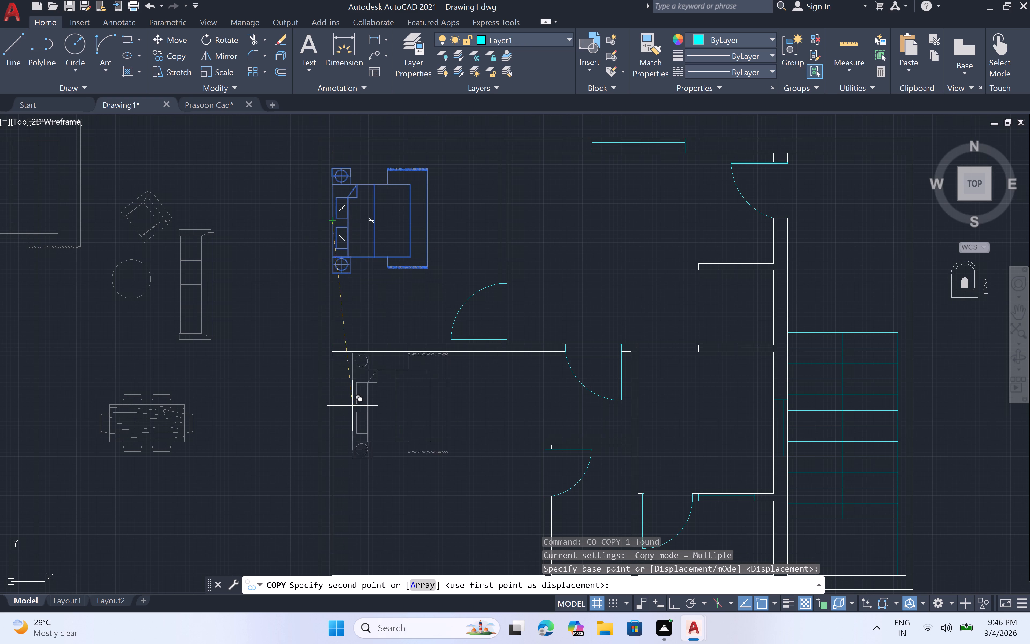
{"action": "scroll", "coordinate": [354, 444], "scroll_direction": "down", "scroll_amount": 1}
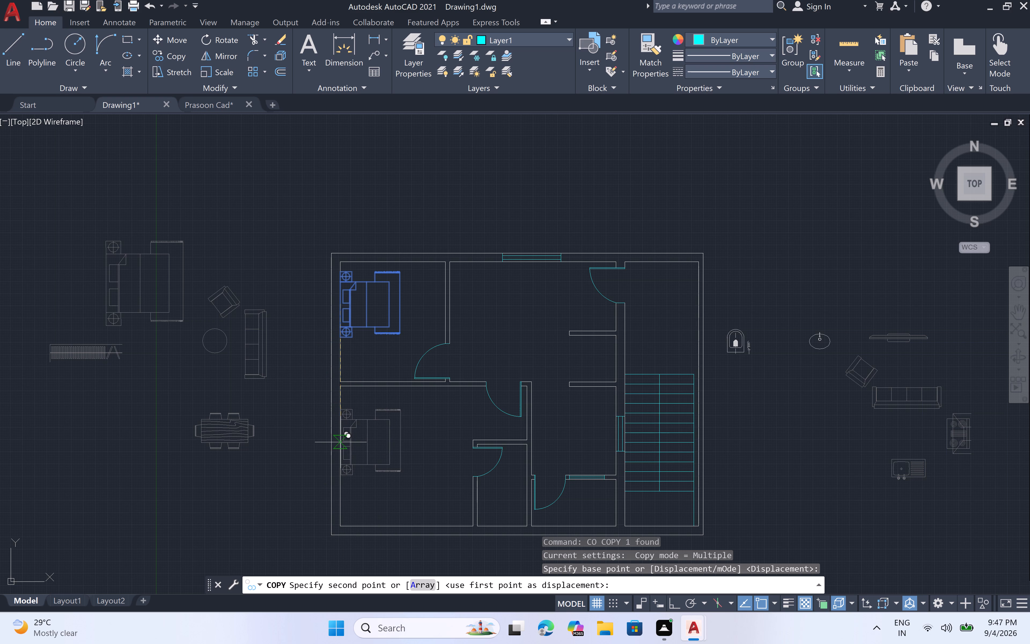
{"action": "scroll", "coordinate": [341, 442], "scroll_direction": "up", "scroll_amount": 3}
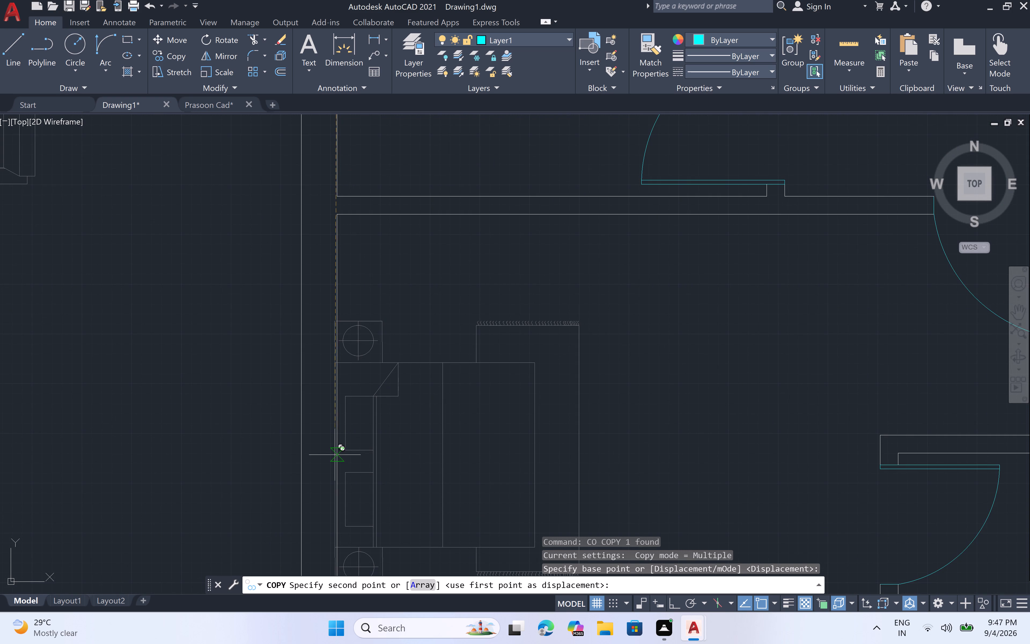
{"action": "left_click", "coordinate": [336, 448]}
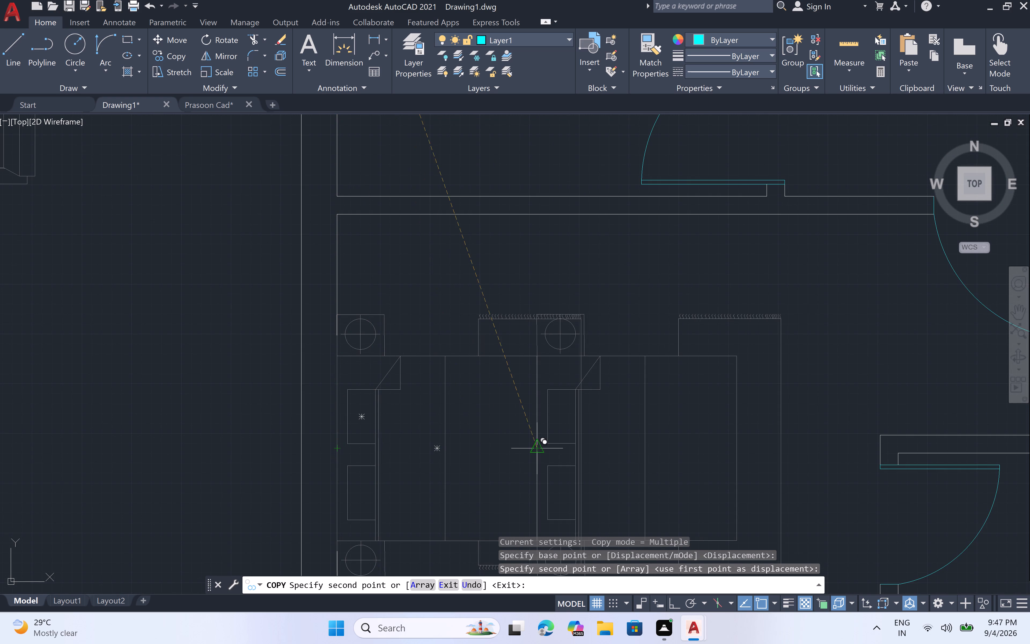
{"action": "scroll", "coordinate": [538, 444], "scroll_direction": "down", "scroll_amount": 4}
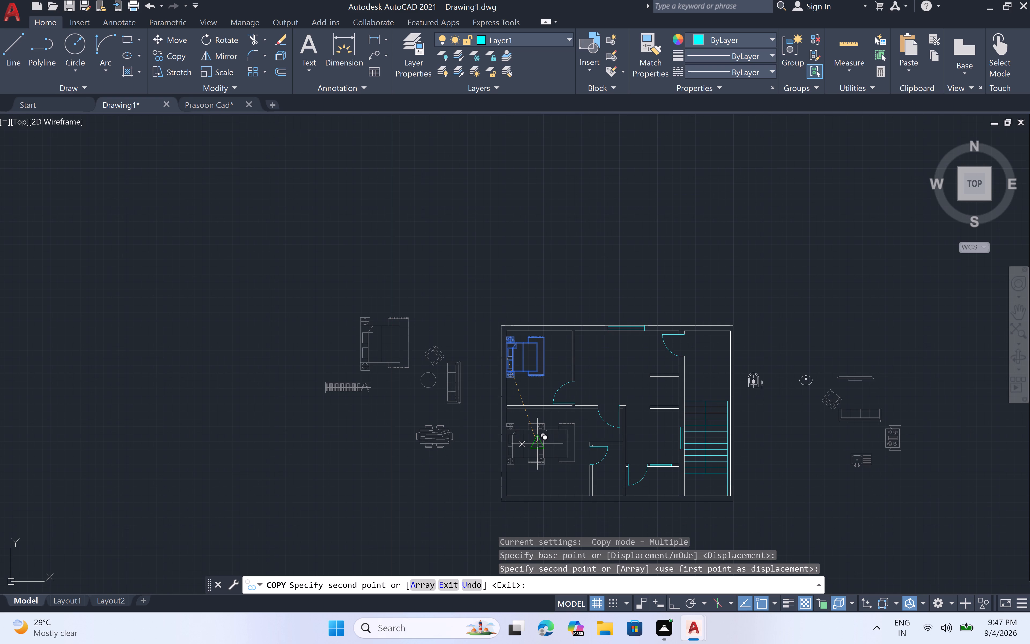
{"action": "key", "text": "Escape"}
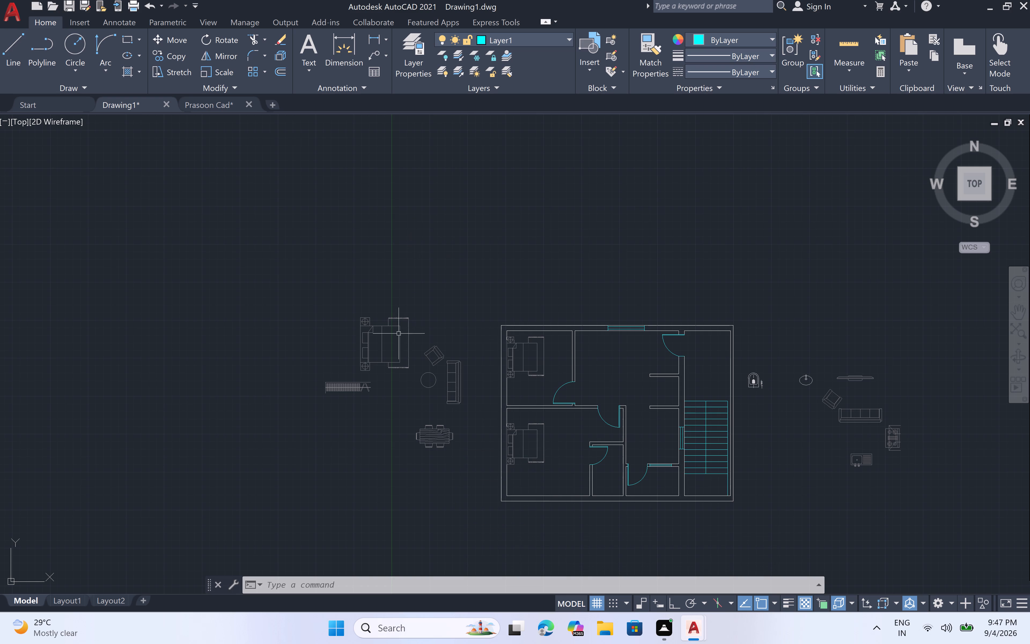
Copy the wardrobe with hangers by its west edge into the northwest bedroom, against the west wall's inner face near the south wall.
{"action": "left_click", "coordinate": [376, 376]}
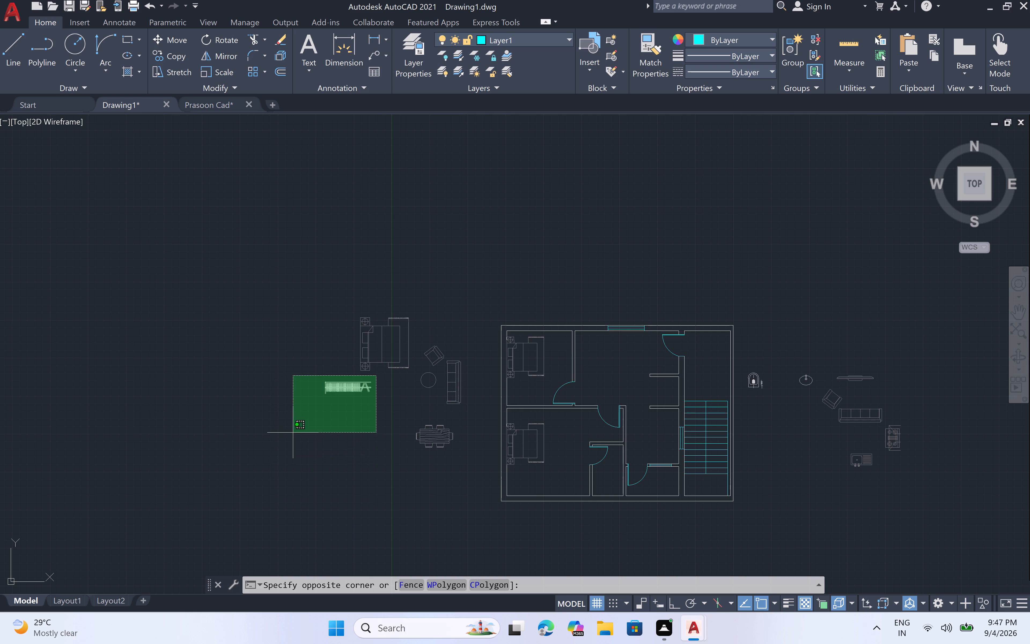
{"action": "left_click", "coordinate": [309, 411]}
{"action": "key", "text": "c"}
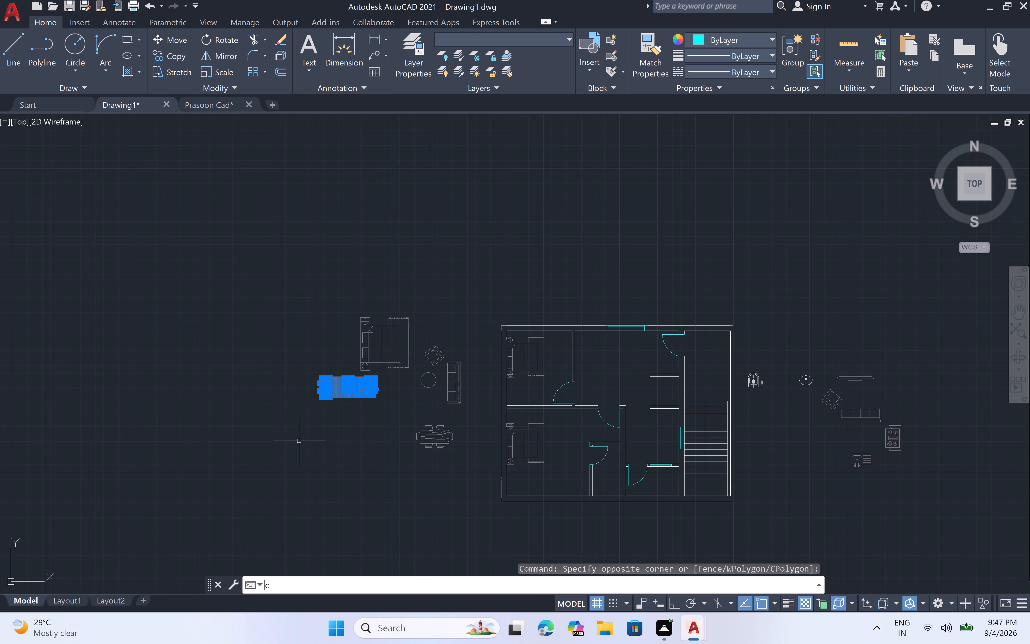
{"action": "type", "text": "o"}
{"action": "key", "text": "space"}
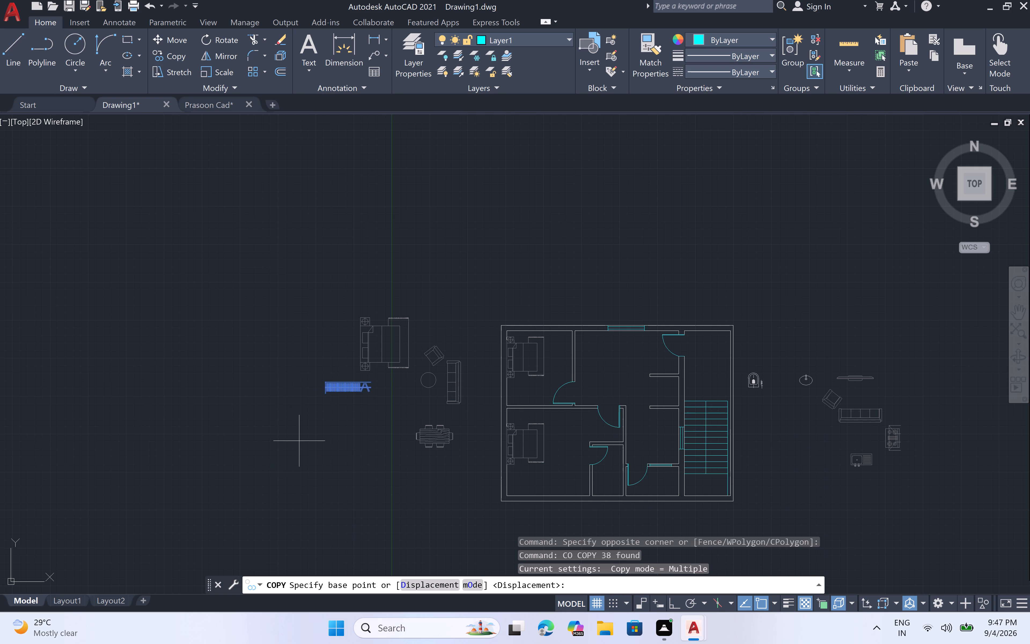
{"action": "scroll", "coordinate": [332, 384], "scroll_direction": "up", "scroll_amount": 4}
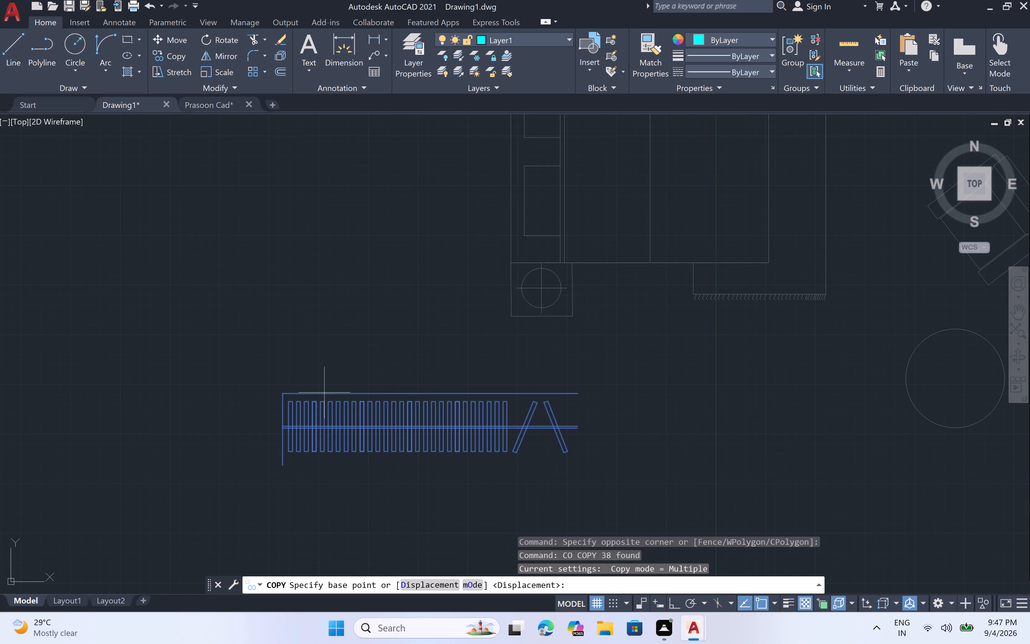
{"action": "left_click", "coordinate": [282, 423]}
{"action": "scroll", "coordinate": [389, 445], "scroll_direction": "down", "scroll_amount": 3}
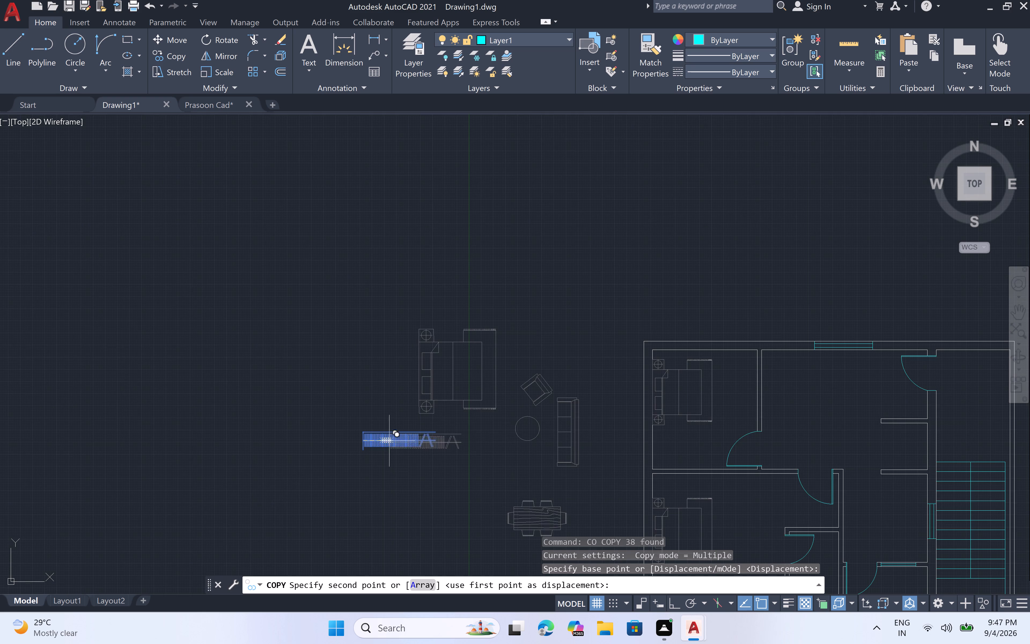
{"action": "scroll", "coordinate": [665, 454], "scroll_direction": "up", "scroll_amount": 4}
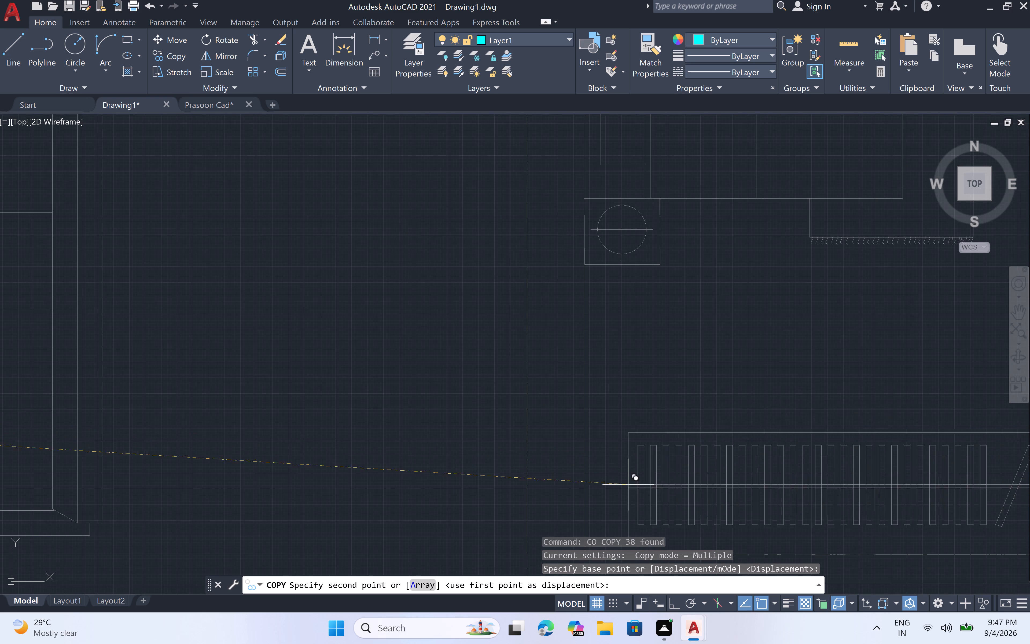
{"action": "scroll", "coordinate": [626, 487], "scroll_direction": "down", "scroll_amount": 2}
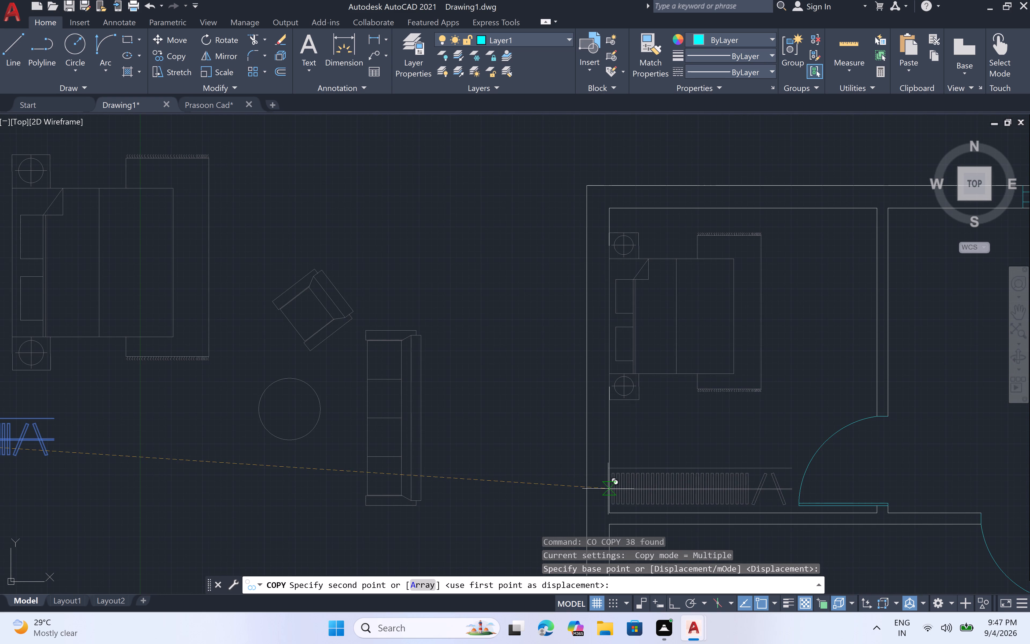
{"action": "scroll", "coordinate": [608, 489], "scroll_direction": "up", "scroll_amount": 3}
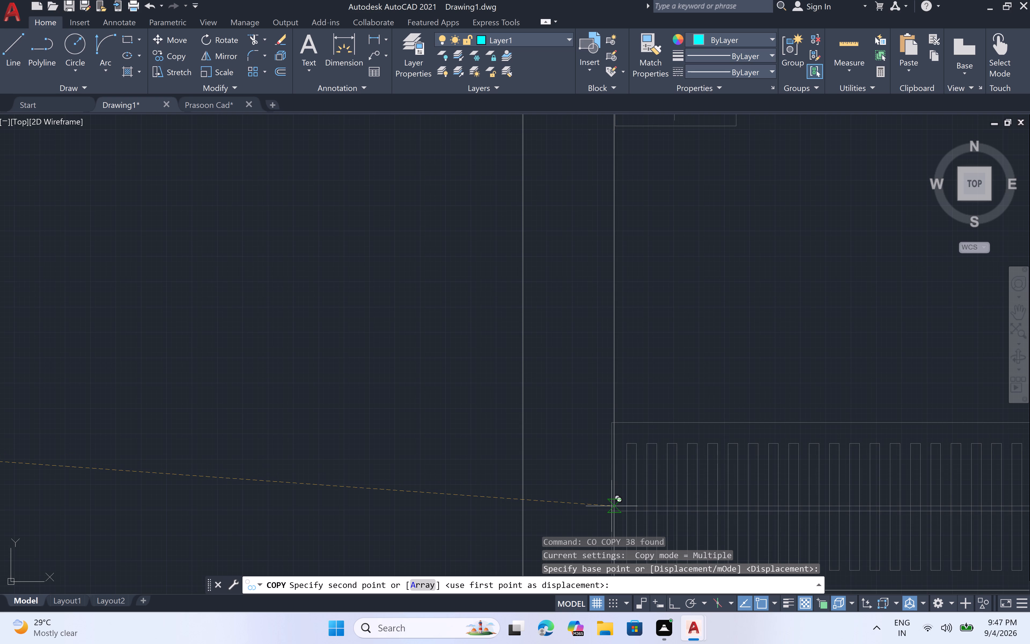
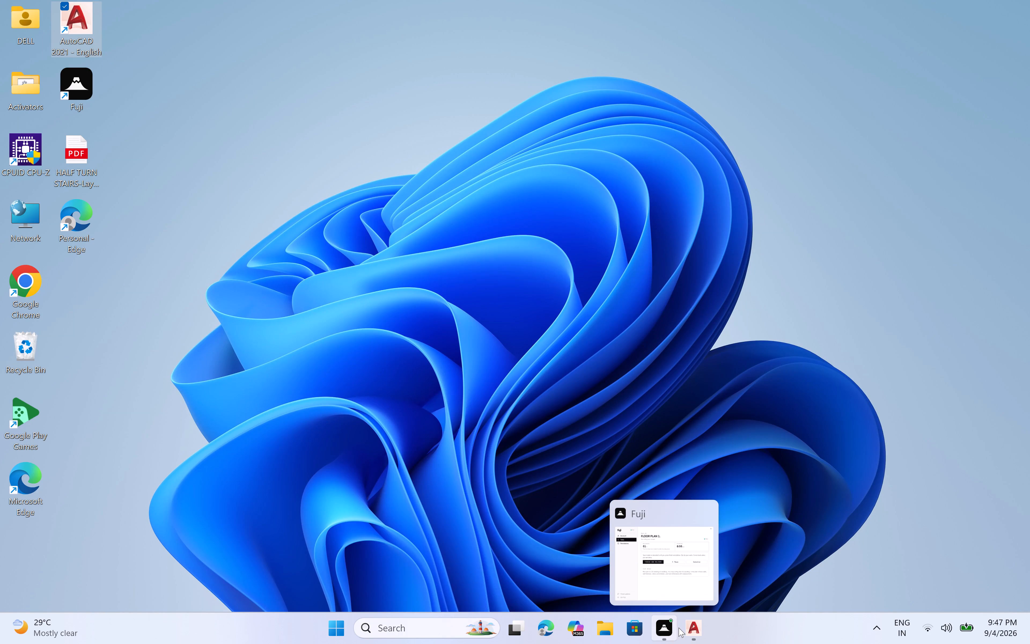
Switch to Drawing1.dwg in AutoCAD and maximize the application window.
{"action": "double_click", "coordinate": [693, 628]}
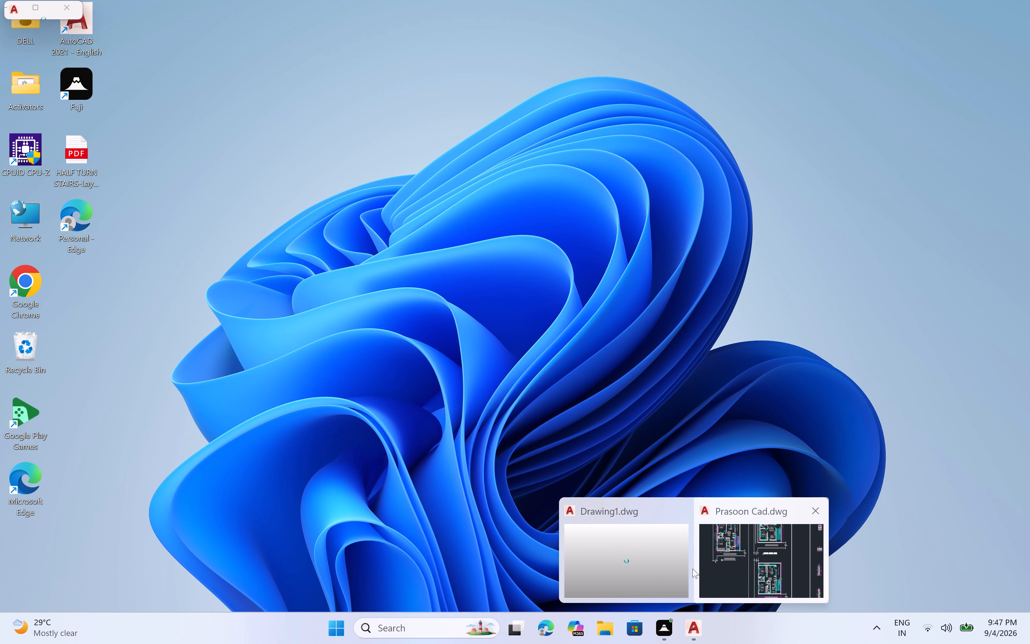
{"action": "left_click", "coordinate": [675, 565]}
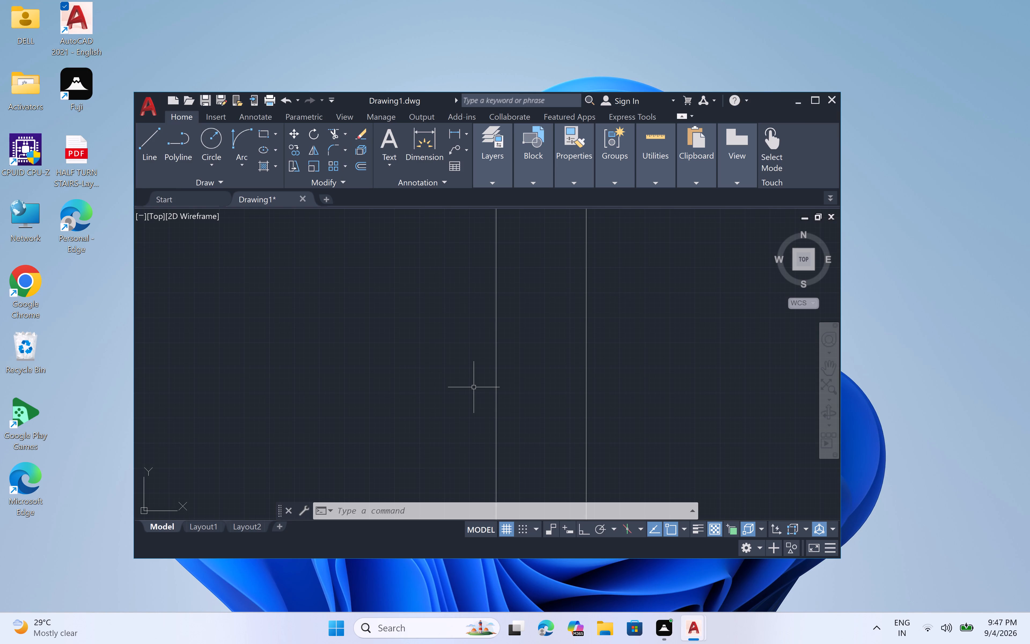
{"action": "scroll", "coordinate": [449, 331], "scroll_direction": "down", "scroll_amount": 3}
{"action": "scroll", "coordinate": [531, 327], "scroll_direction": "down", "scroll_amount": 3}
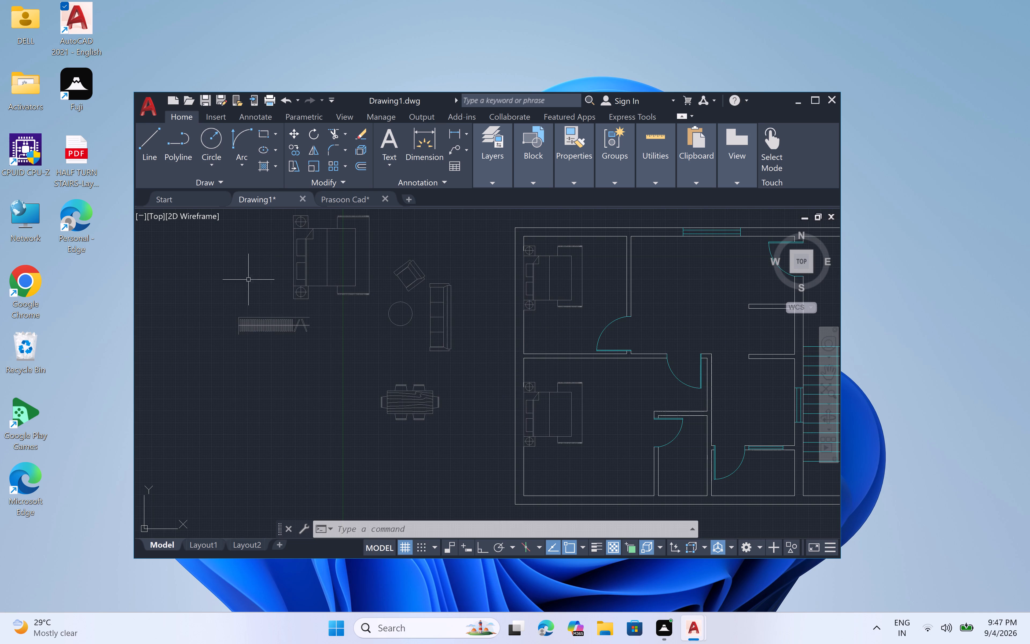
{"action": "left_click", "coordinate": [812, 102]}
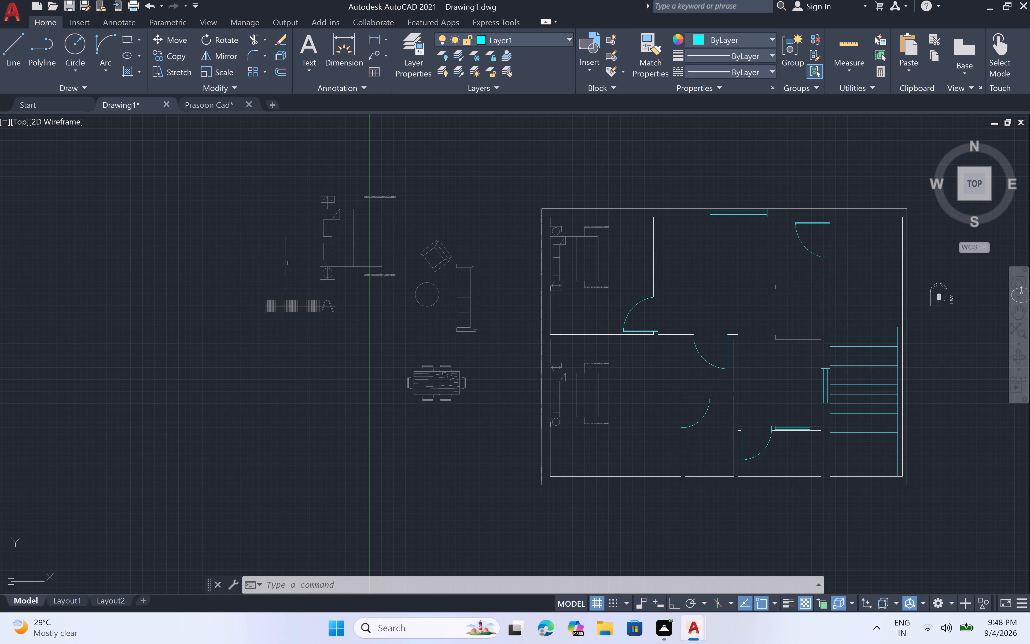
Copy the wardrobe from the loose furniture into the upper bedroom, its rail end against the west wall below the bed.
{"action": "scroll", "coordinate": [267, 279], "scroll_direction": "up", "scroll_amount": 3}
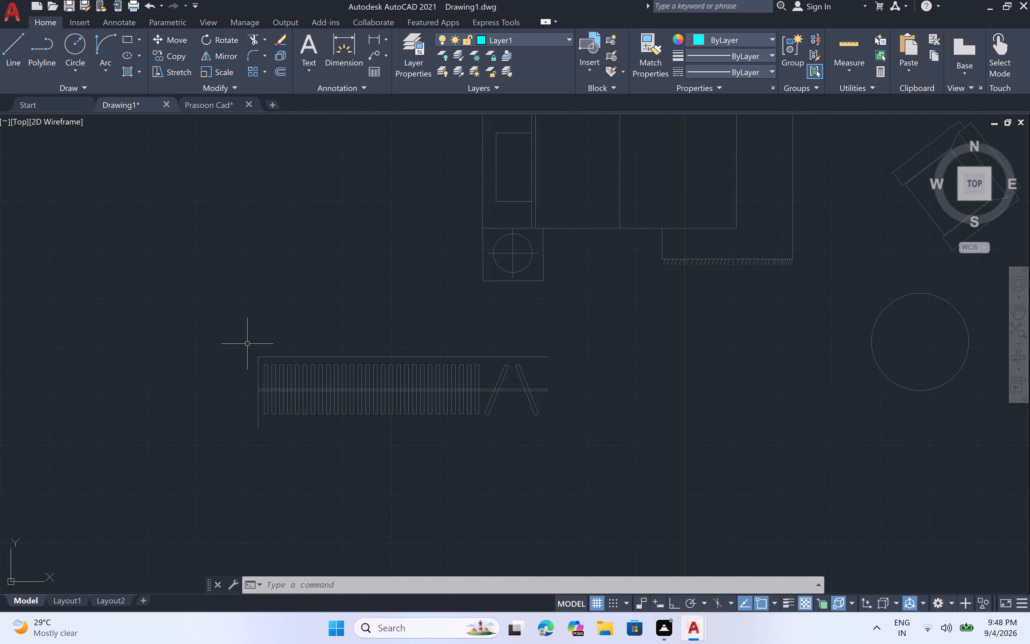
{"action": "left_click", "coordinate": [238, 342]}
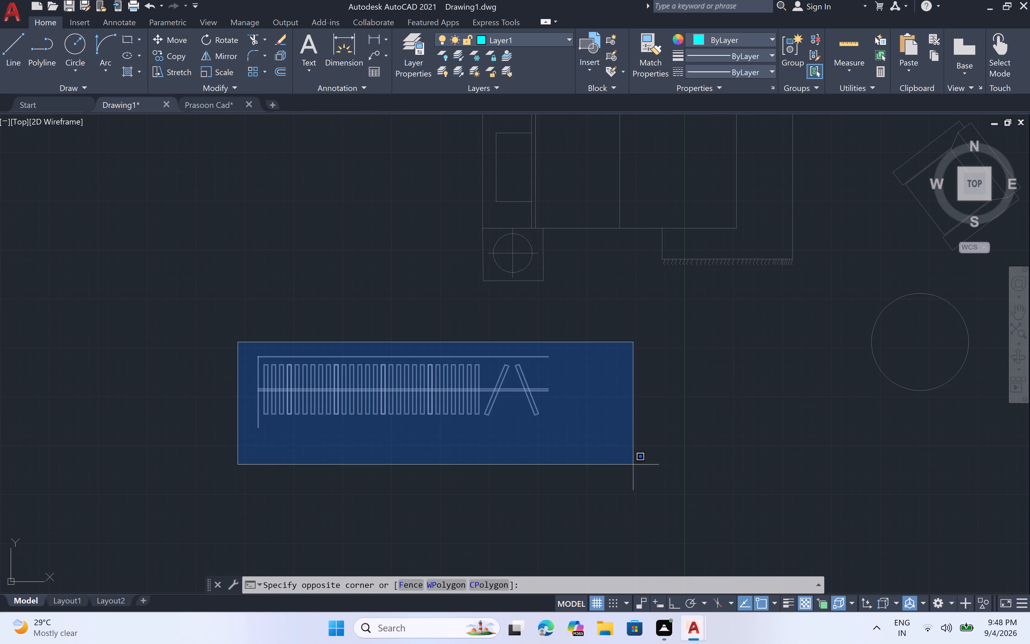
{"action": "double_click", "coordinate": [585, 452]}
{"action": "type", "text": "co"}
{"action": "key", "text": "space"}
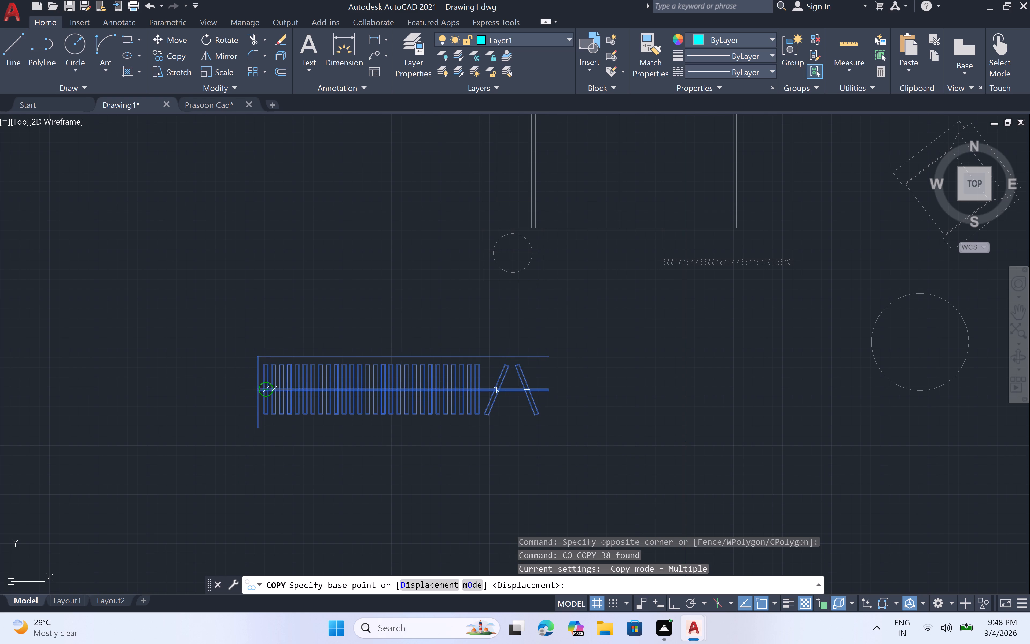
{"action": "scroll", "coordinate": [254, 386], "scroll_direction": "up", "scroll_amount": 2}
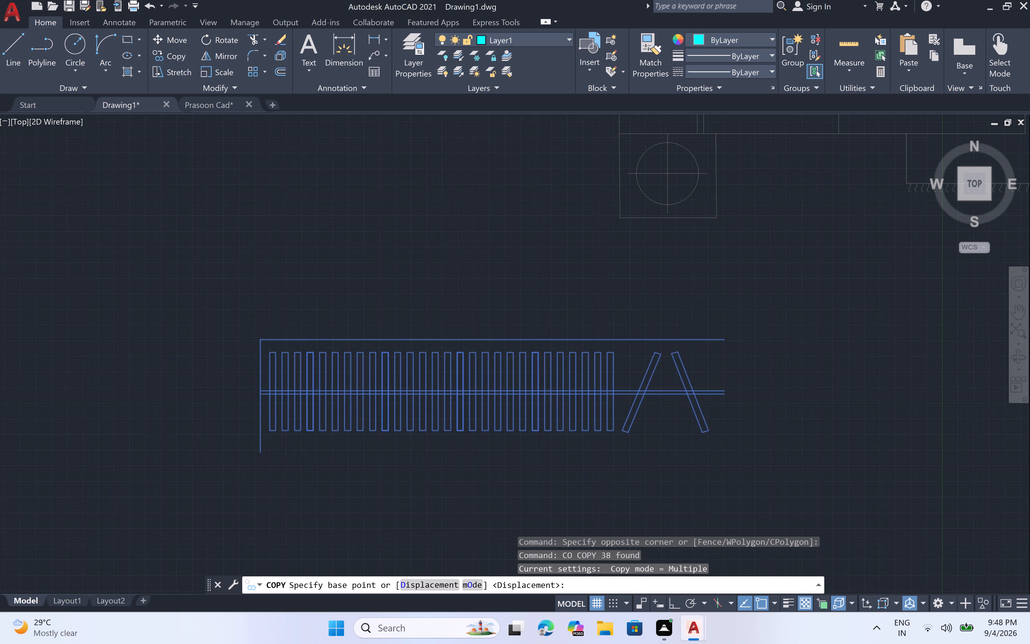
{"action": "scroll", "coordinate": [254, 386], "scroll_direction": "up", "scroll_amount": 2}
{"action": "left_click", "coordinate": [274, 409]}
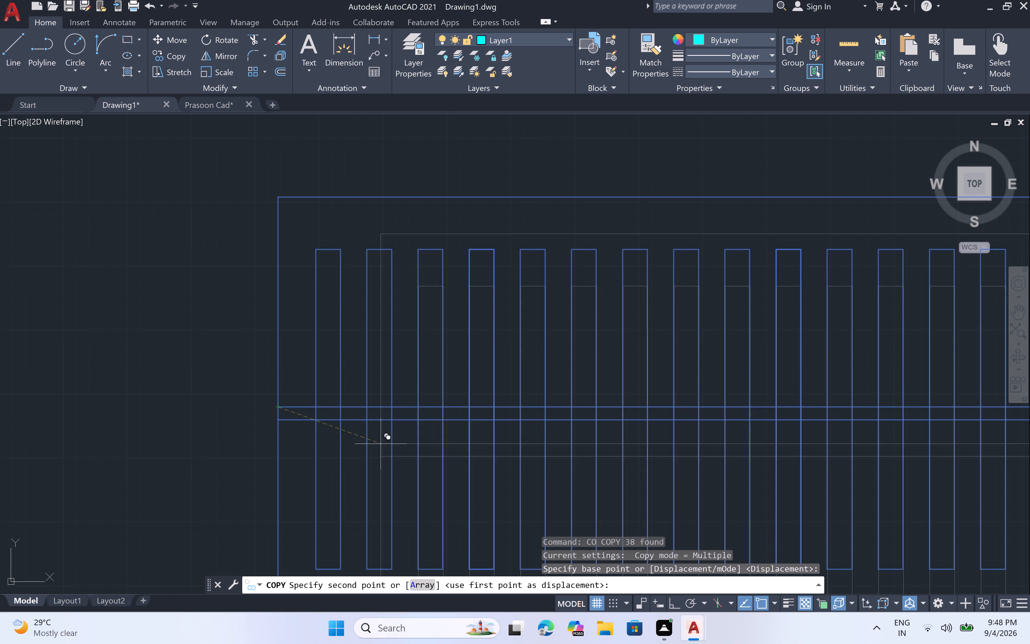
{"action": "scroll", "coordinate": [538, 475], "scroll_direction": "down", "scroll_amount": 9}
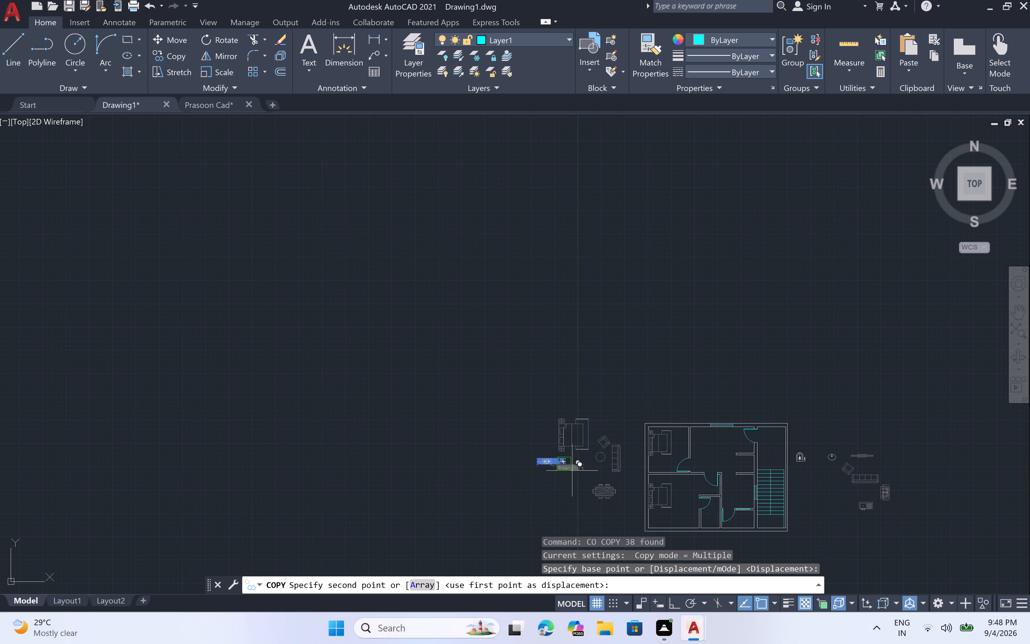
{"action": "scroll", "coordinate": [645, 461], "scroll_direction": "up", "scroll_amount": 3}
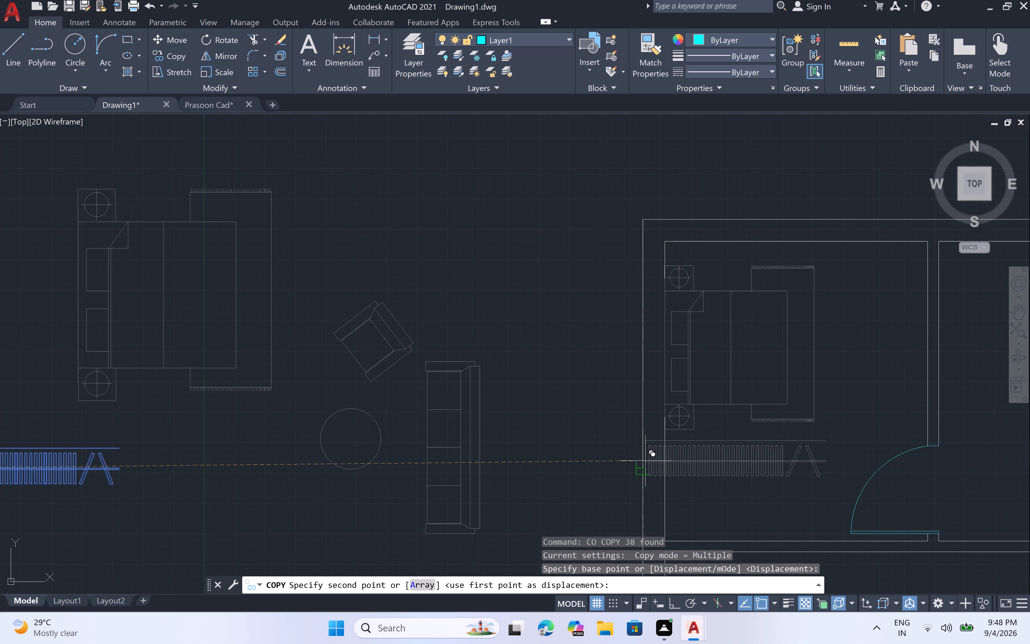
{"action": "scroll", "coordinate": [645, 461], "scroll_direction": "up", "scroll_amount": 2}
{"action": "middle_click_drag", "start_coordinate": [672, 493], "coordinate": [656, 335]}
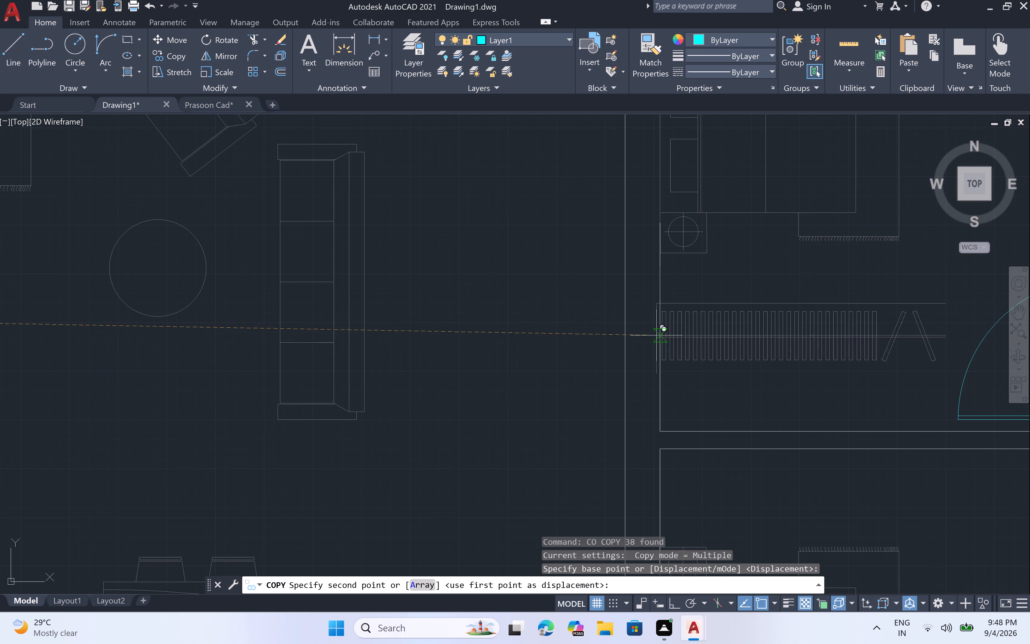
{"action": "scroll", "coordinate": [654, 414], "scroll_direction": "up", "scroll_amount": 2}
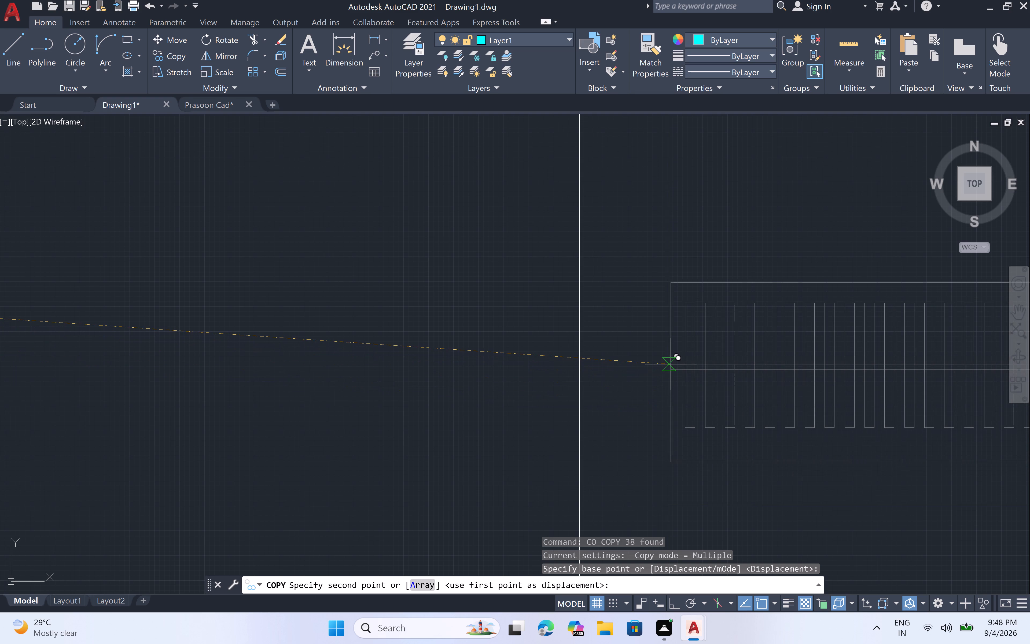
{"action": "double_click", "coordinate": [671, 360]}
Place a second wardrobe copy in the lower bedroom, against the west wall below the bed, and finish copying.
{"action": "scroll", "coordinate": [672, 357], "scroll_direction": "down", "scroll_amount": 3}
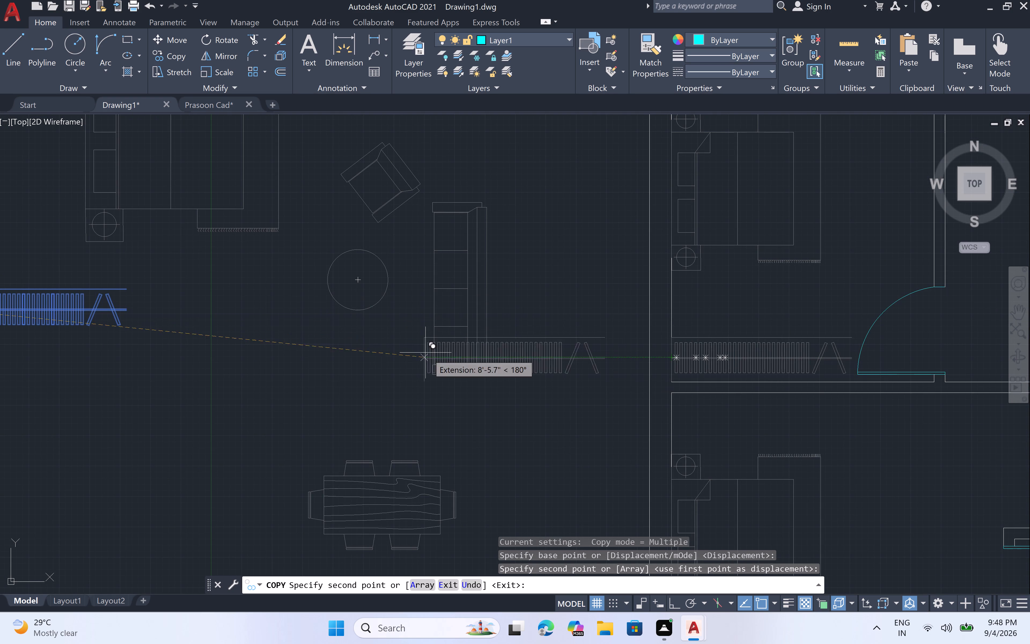
{"action": "scroll", "coordinate": [539, 379], "scroll_direction": "down", "scroll_amount": 3}
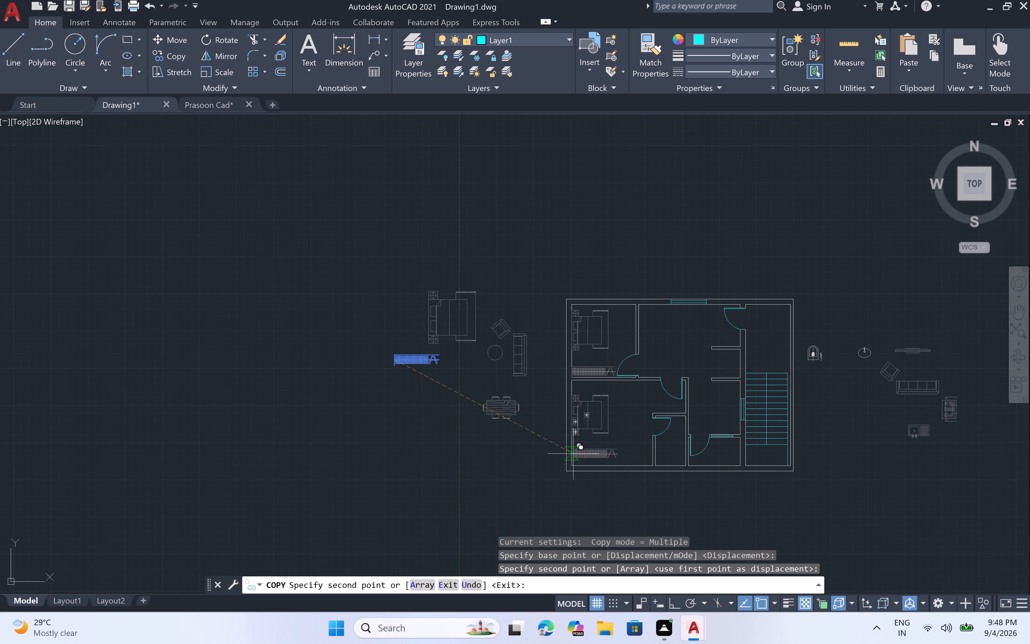
{"action": "scroll", "coordinate": [579, 458], "scroll_direction": "up", "scroll_amount": 3}
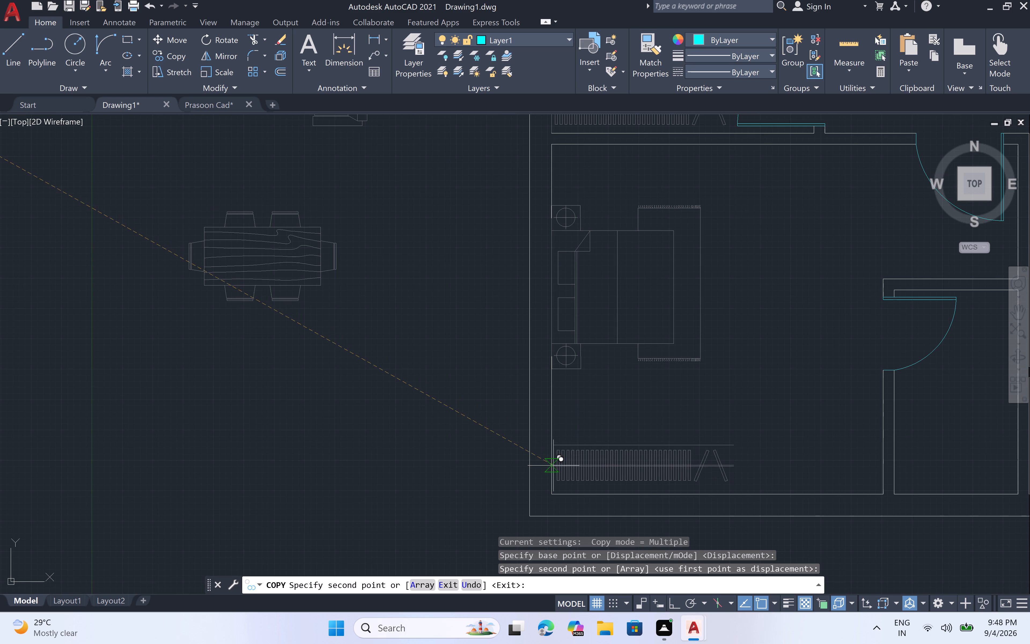
{"action": "left_click", "coordinate": [557, 467]}
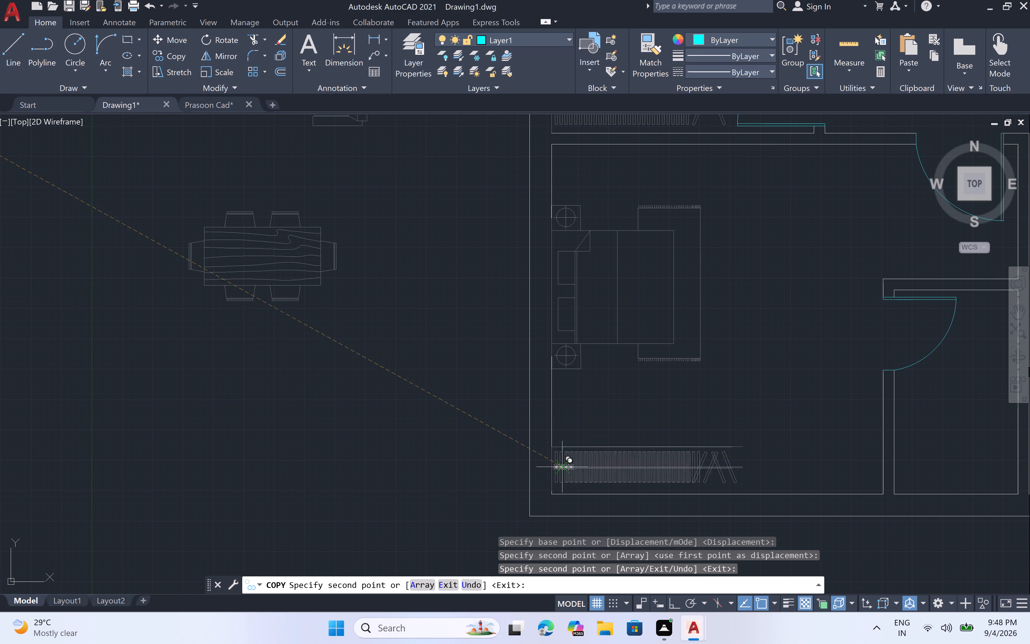
{"action": "scroll", "coordinate": [296, 376], "scroll_direction": "down", "scroll_amount": 4}
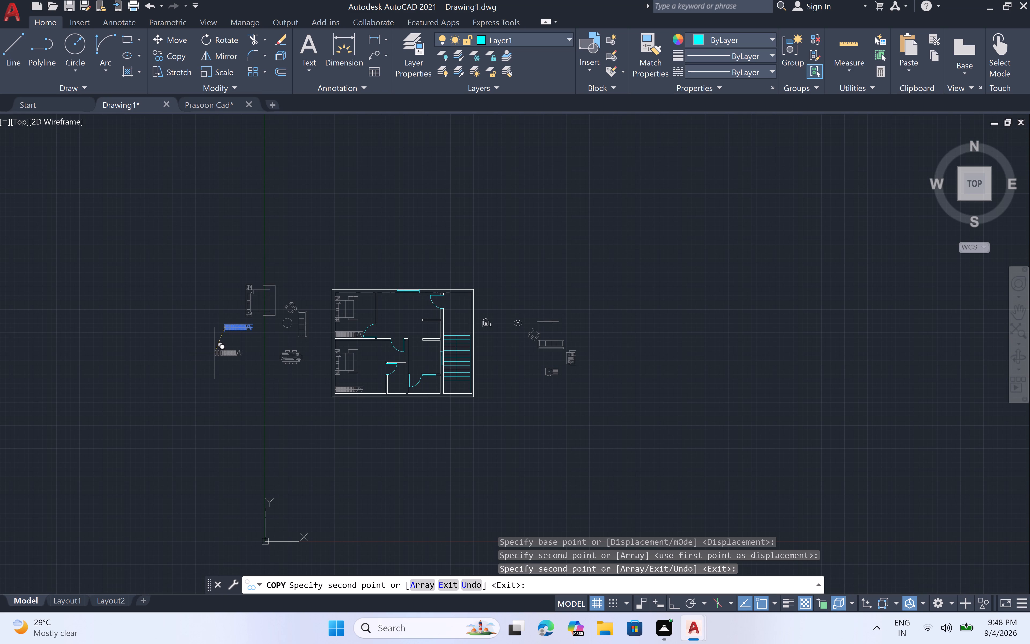
{"action": "key", "text": "Escape"}
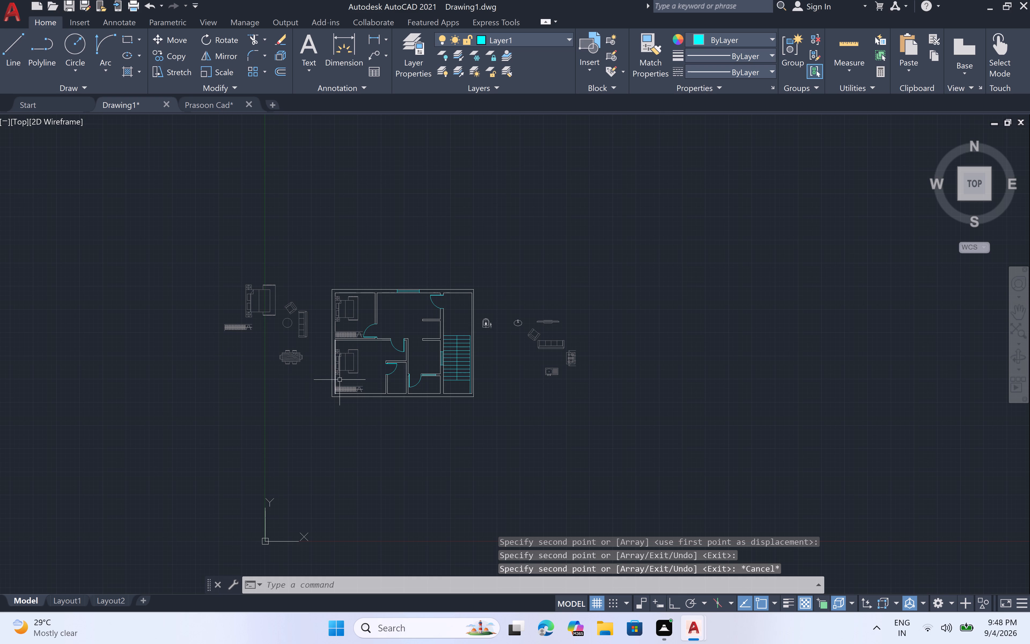
Rotate the washbasin beside the floor plan 90° clockwise about its tap end.
{"action": "scroll", "coordinate": [408, 366], "scroll_direction": "up", "scroll_amount": 2}
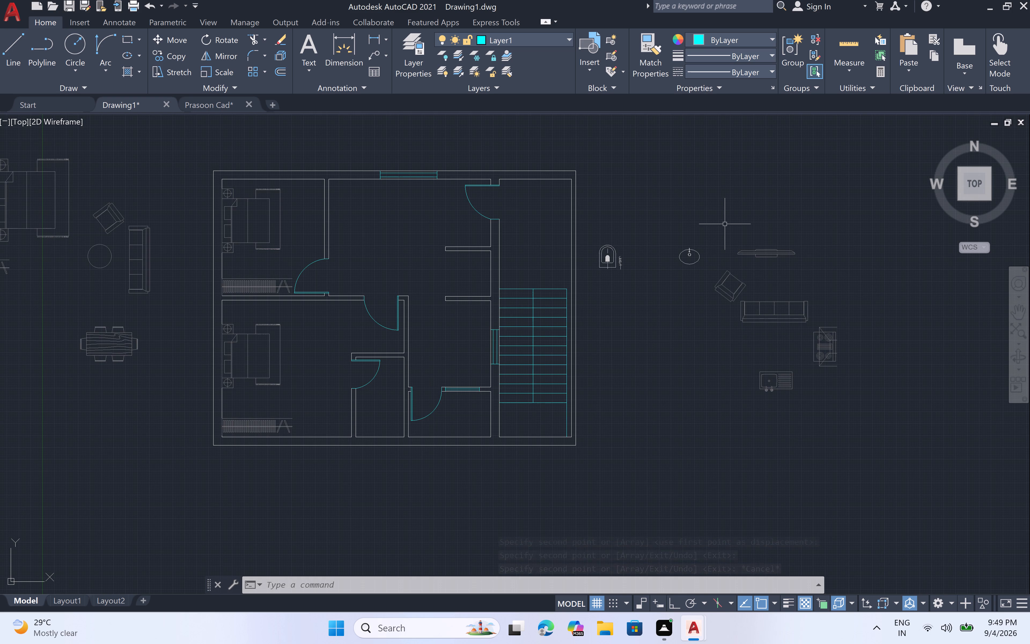
{"action": "left_click", "coordinate": [707, 244]}
{"action": "left_click", "coordinate": [676, 274]}
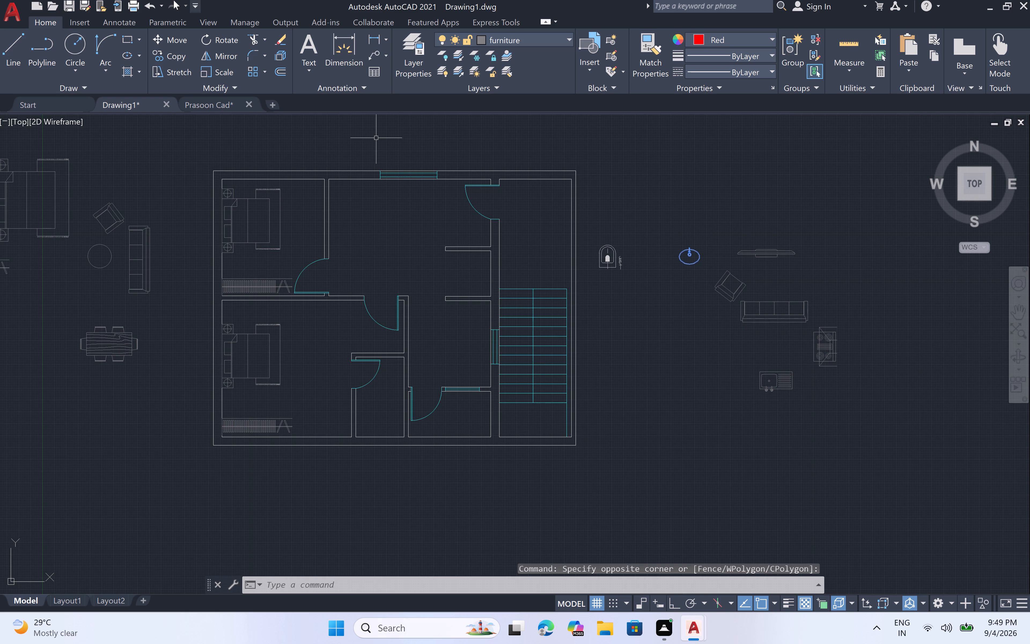
{"action": "left_click", "coordinate": [218, 35]}
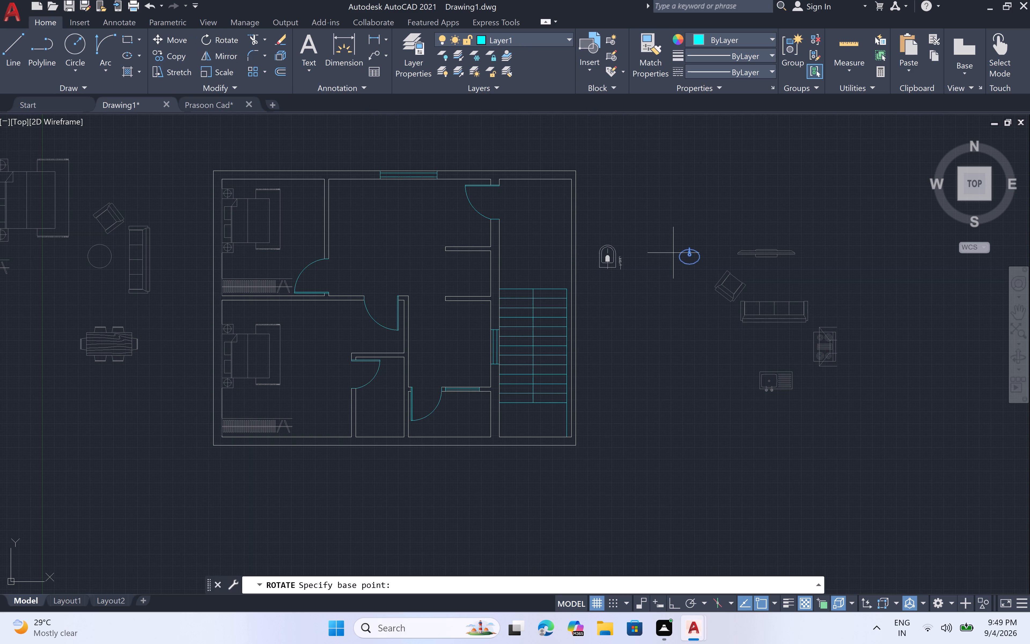
{"action": "left_click", "coordinate": [687, 246]}
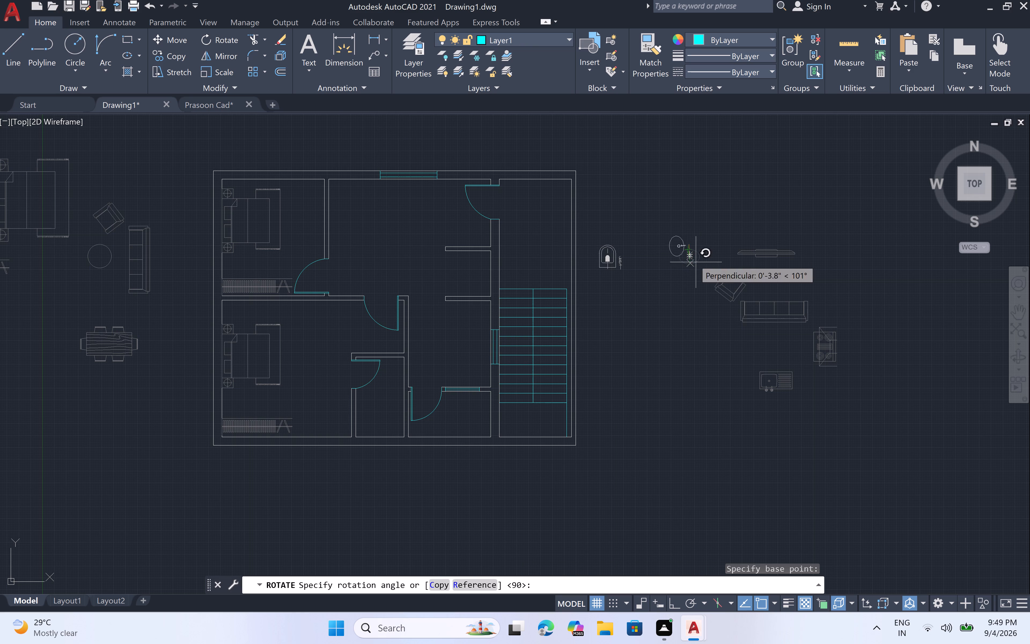
{"action": "left_click", "coordinate": [687, 266]}
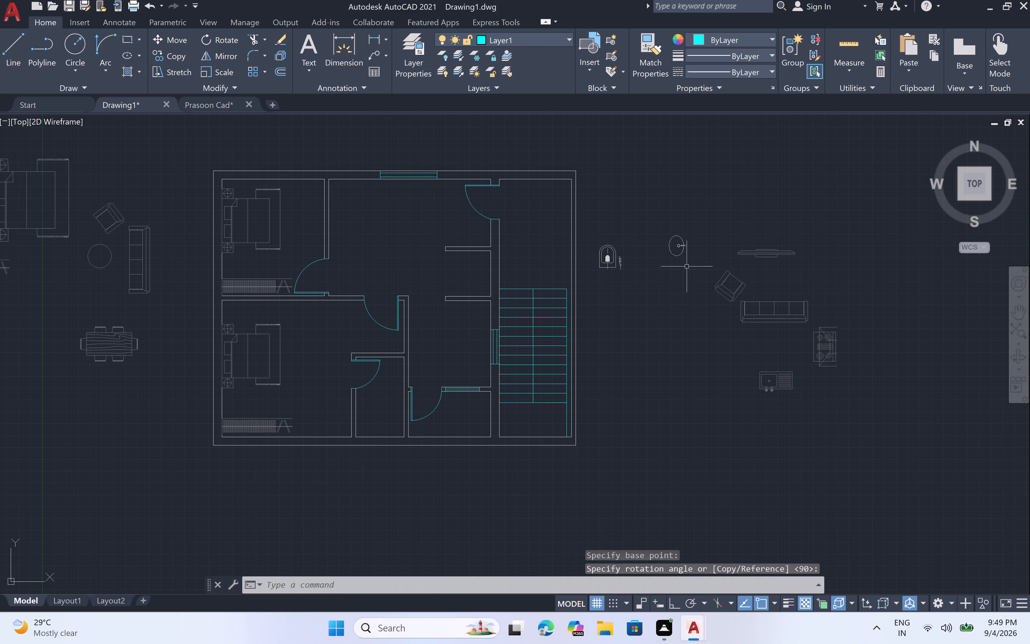
Move the washbasin by its tap end into the lower bedroom's bathroom, beside the east wall opposite the door.
{"action": "left_click", "coordinate": [701, 225]}
{"action": "left_click", "coordinate": [658, 259]}
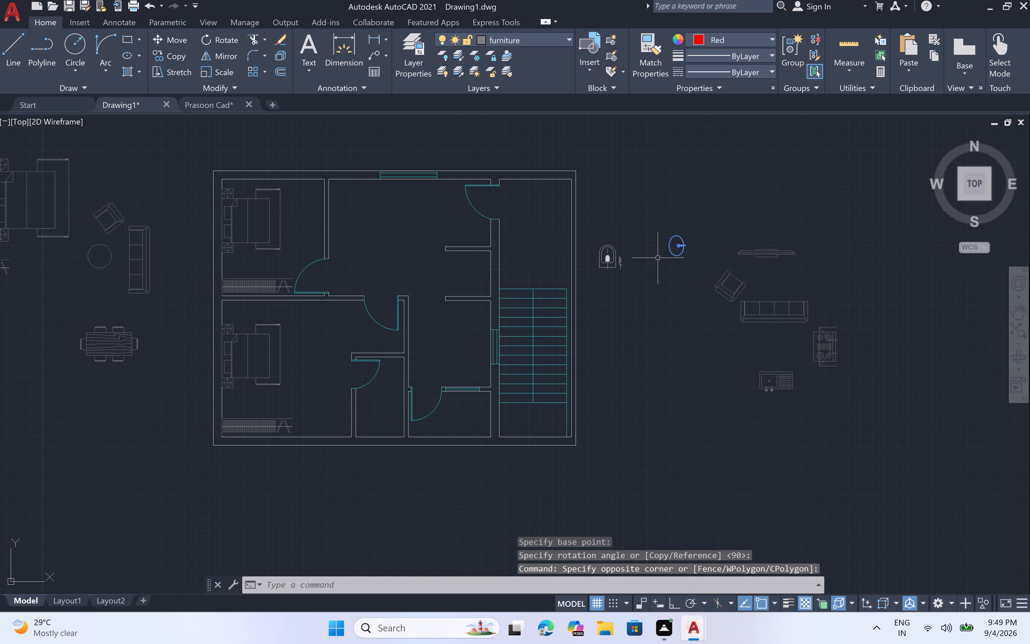
{"action": "type", "text": "m"}
{"action": "key", "text": "space"}
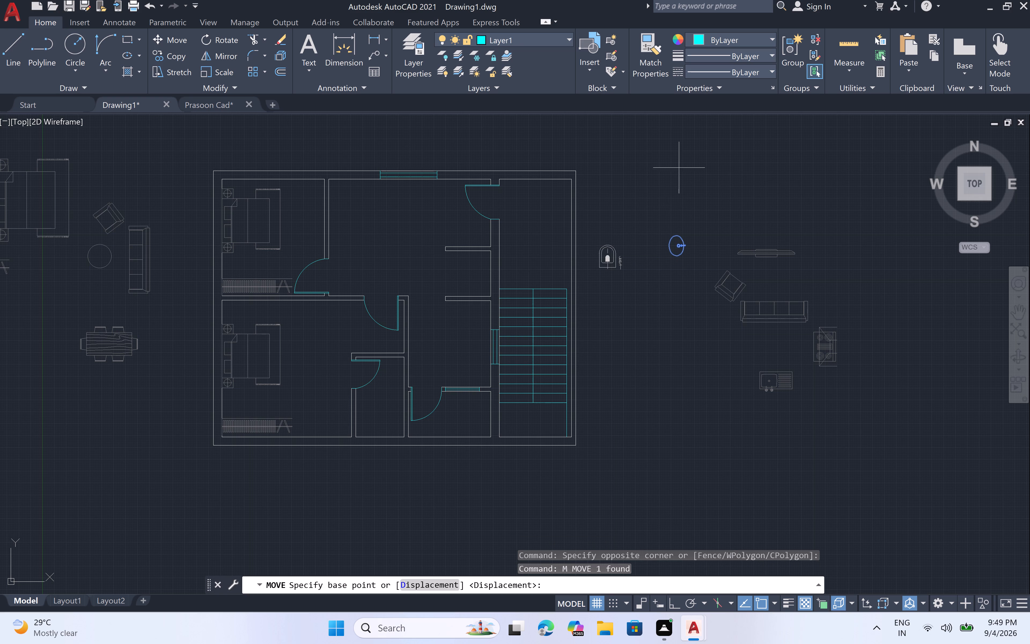
{"action": "scroll", "coordinate": [687, 241], "scroll_direction": "up", "scroll_amount": 4}
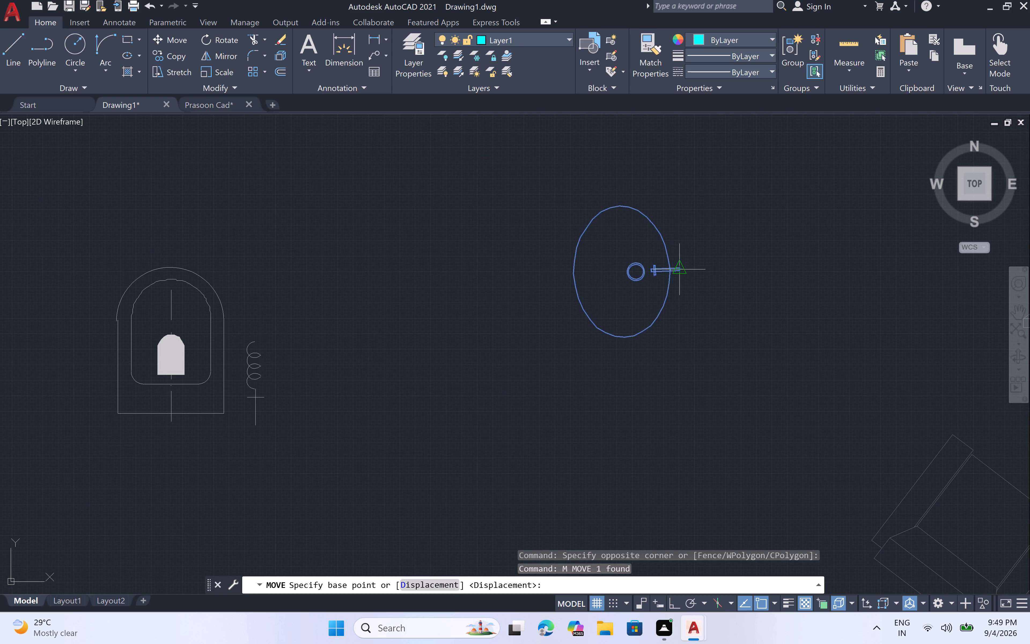
{"action": "double_click", "coordinate": [682, 272]}
{"action": "scroll", "coordinate": [643, 315], "scroll_direction": "down", "scroll_amount": 5}
{"action": "scroll", "coordinate": [659, 294], "scroll_direction": "down", "scroll_amount": 1}
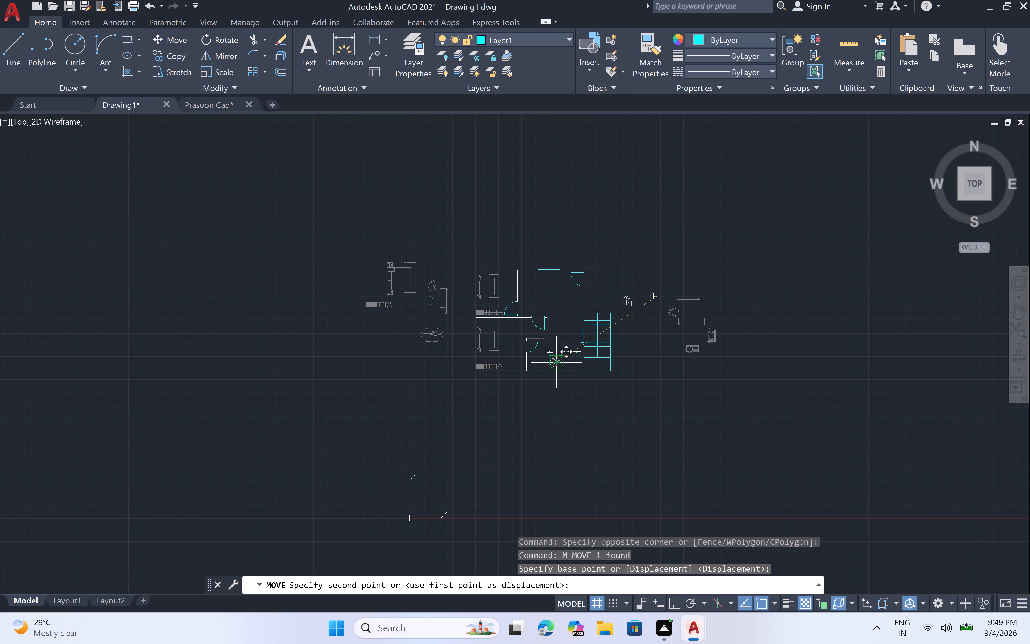
{"action": "scroll", "coordinate": [547, 346], "scroll_direction": "up", "scroll_amount": 5}
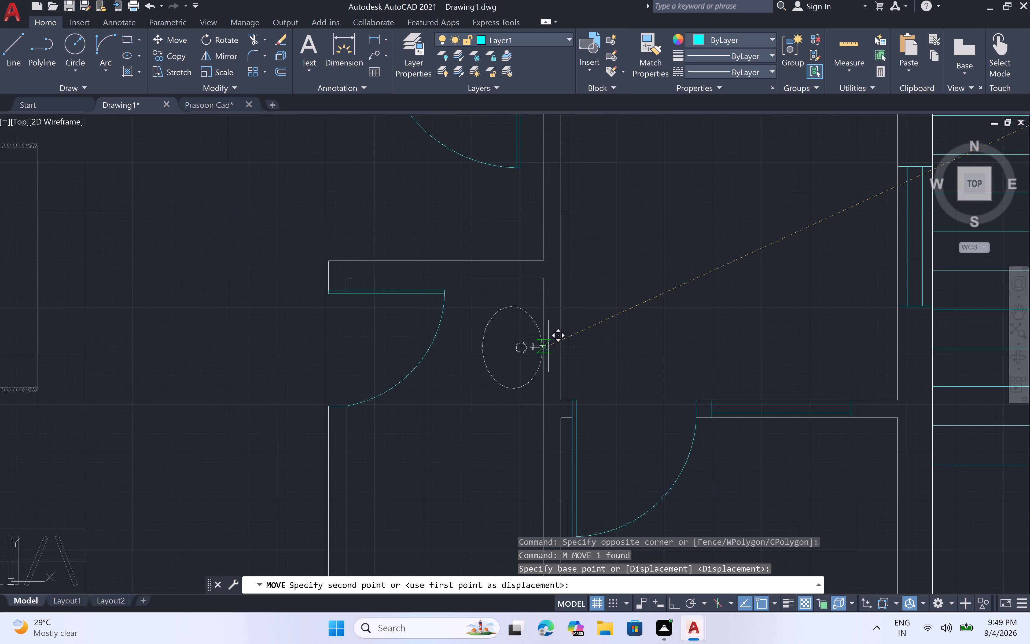
{"action": "scroll", "coordinate": [548, 346], "scroll_direction": "up", "scroll_amount": 1}
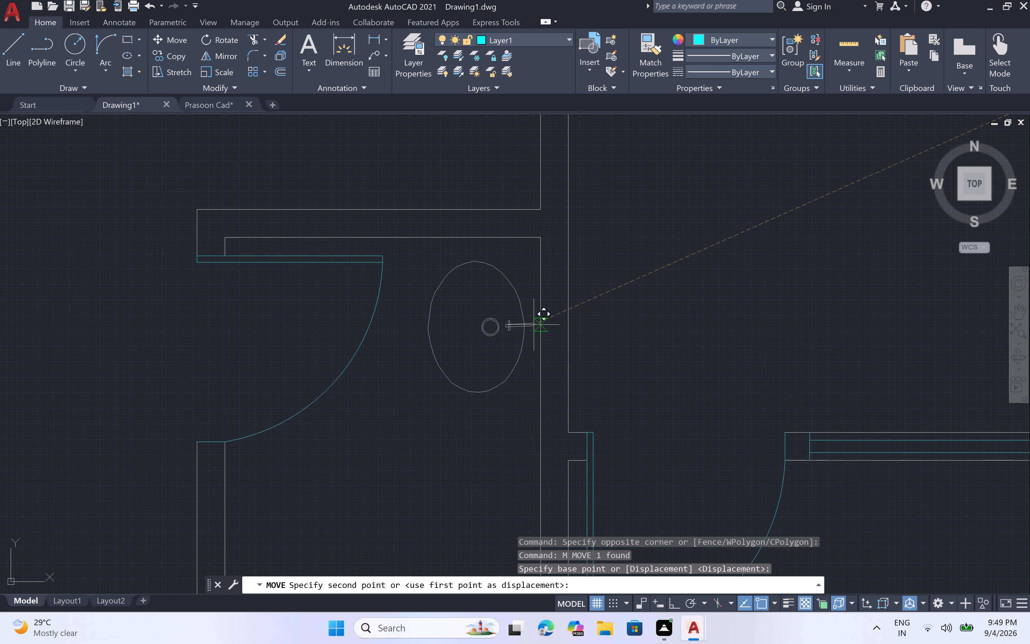
{"action": "scroll", "coordinate": [538, 323], "scroll_direction": "up", "scroll_amount": 5}
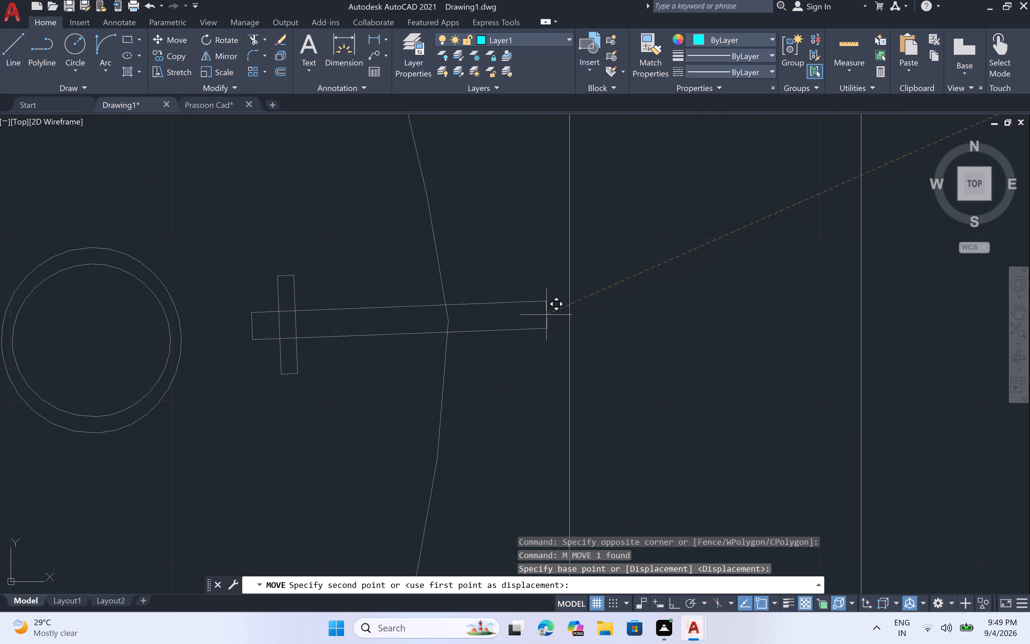
{"action": "left_click", "coordinate": [546, 315]}
{"action": "scroll", "coordinate": [546, 314], "scroll_direction": "down", "scroll_amount": 9}
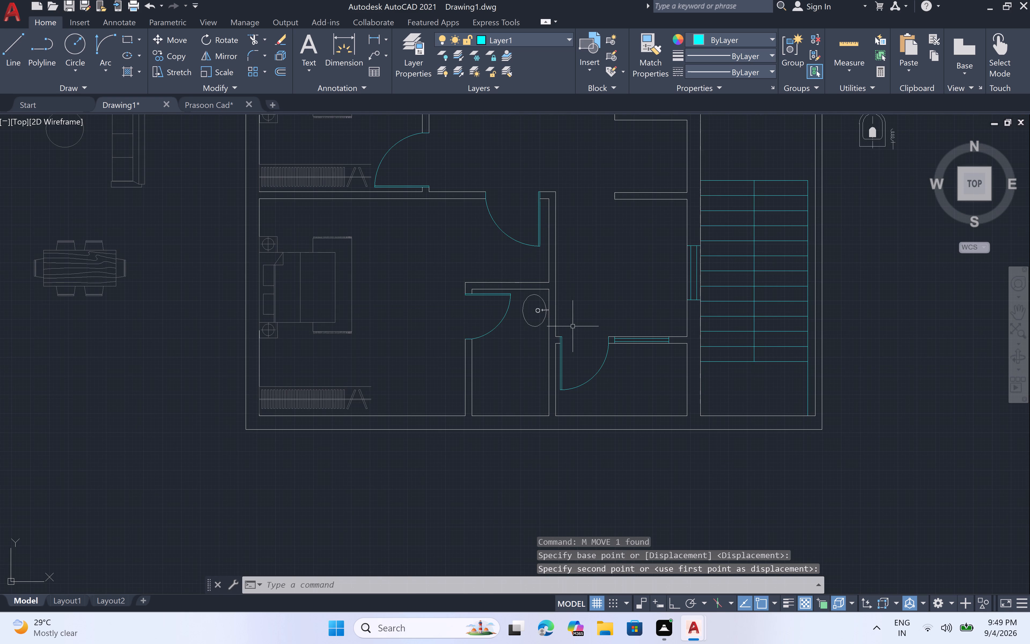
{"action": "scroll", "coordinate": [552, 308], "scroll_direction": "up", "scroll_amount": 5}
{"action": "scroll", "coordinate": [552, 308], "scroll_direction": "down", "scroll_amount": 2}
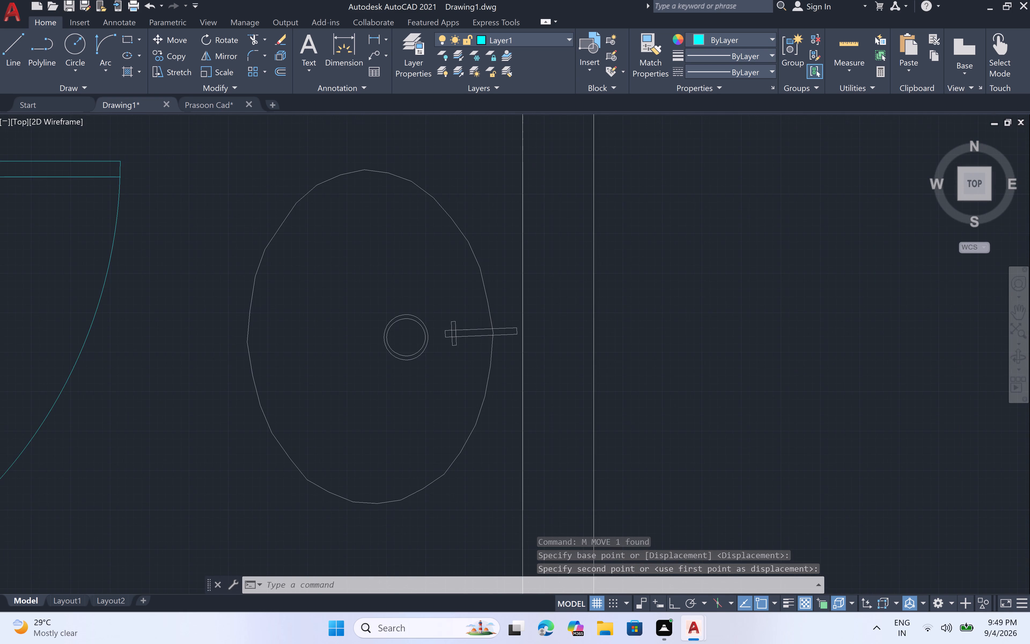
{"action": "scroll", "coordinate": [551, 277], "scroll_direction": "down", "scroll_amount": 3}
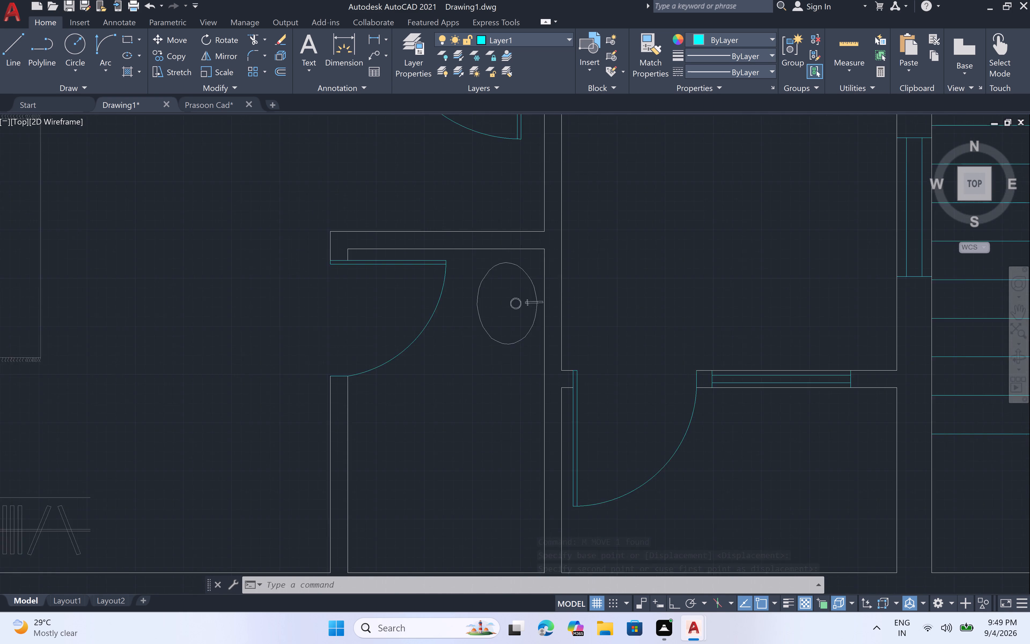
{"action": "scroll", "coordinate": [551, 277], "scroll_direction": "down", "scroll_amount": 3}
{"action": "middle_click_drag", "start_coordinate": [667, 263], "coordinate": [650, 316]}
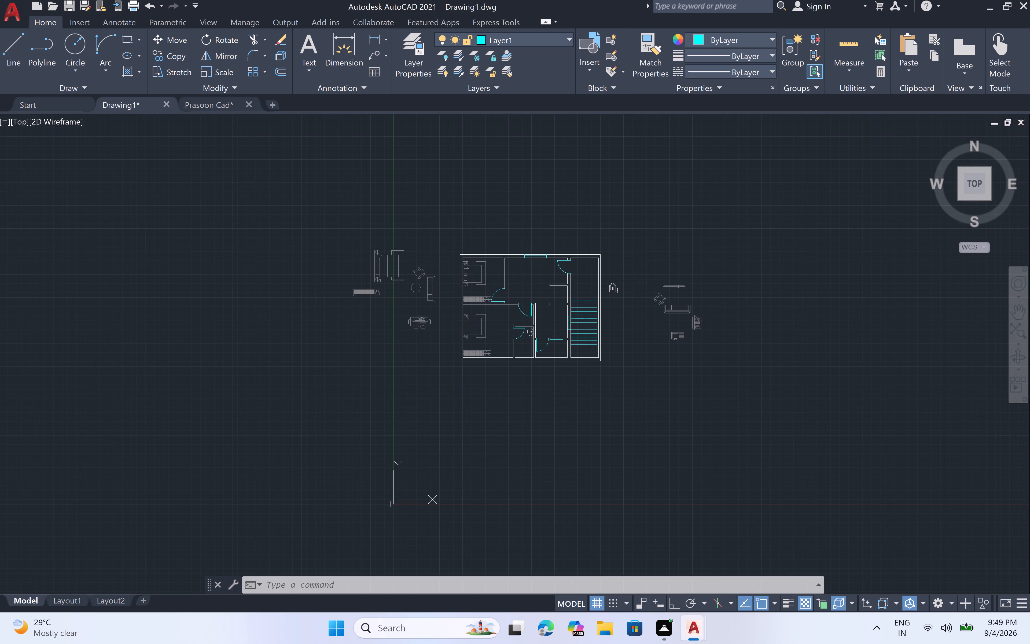
Move the toilet from beside the floor plan into the lower bedroom's bathroom, with its back against the south wall.
{"action": "scroll", "coordinate": [633, 281], "scroll_direction": "up", "scroll_amount": 3}
{"action": "left_click", "coordinate": [627, 279]}
{"action": "left_click", "coordinate": [528, 334]}
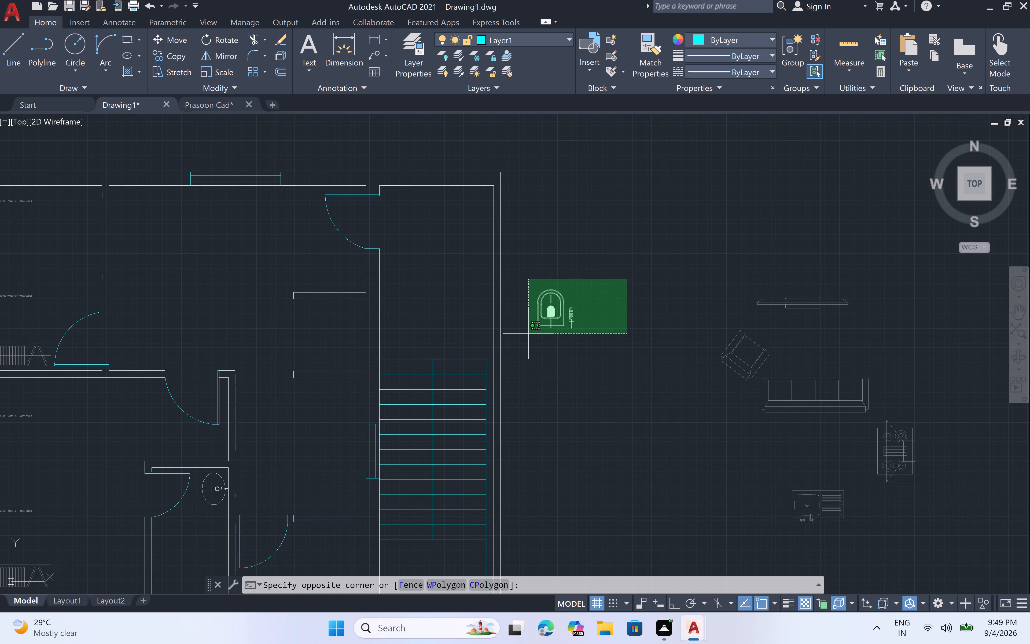
{"action": "key", "text": "m"}
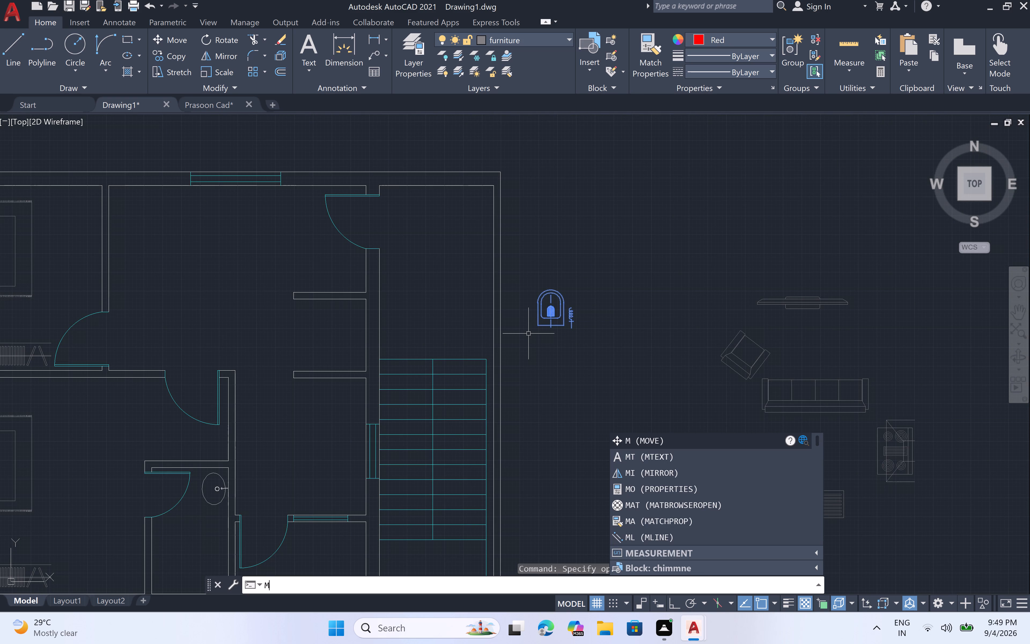
{"action": "key", "text": "space"}
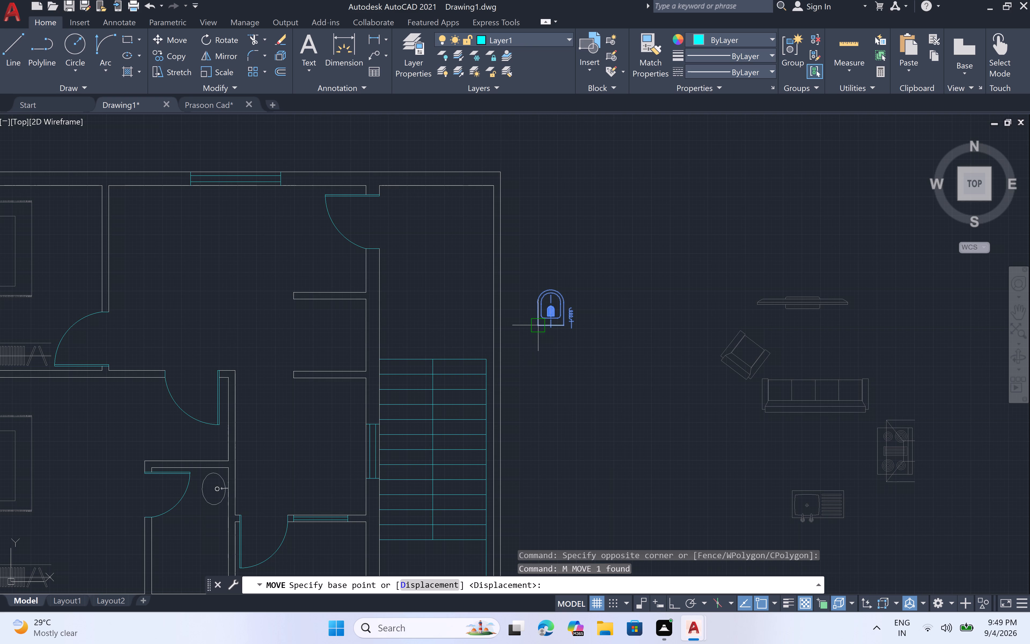
{"action": "scroll", "coordinate": [554, 329], "scroll_direction": "up", "scroll_amount": 4}
{"action": "left_click", "coordinate": [541, 315]}
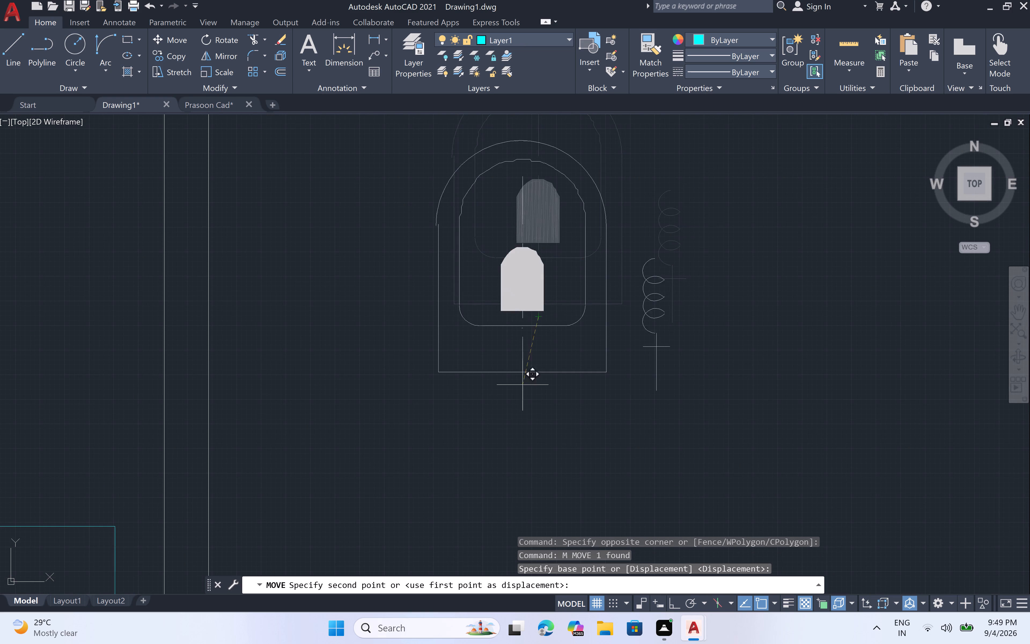
{"action": "scroll", "coordinate": [523, 379], "scroll_direction": "down", "scroll_amount": 6}
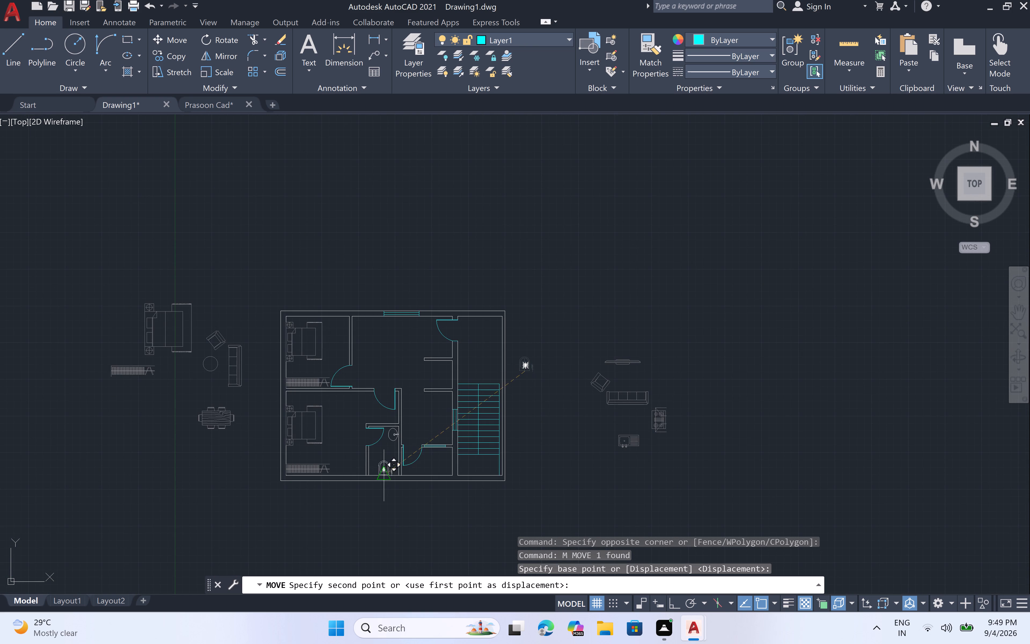
{"action": "scroll", "coordinate": [381, 474], "scroll_direction": "up", "scroll_amount": 5}
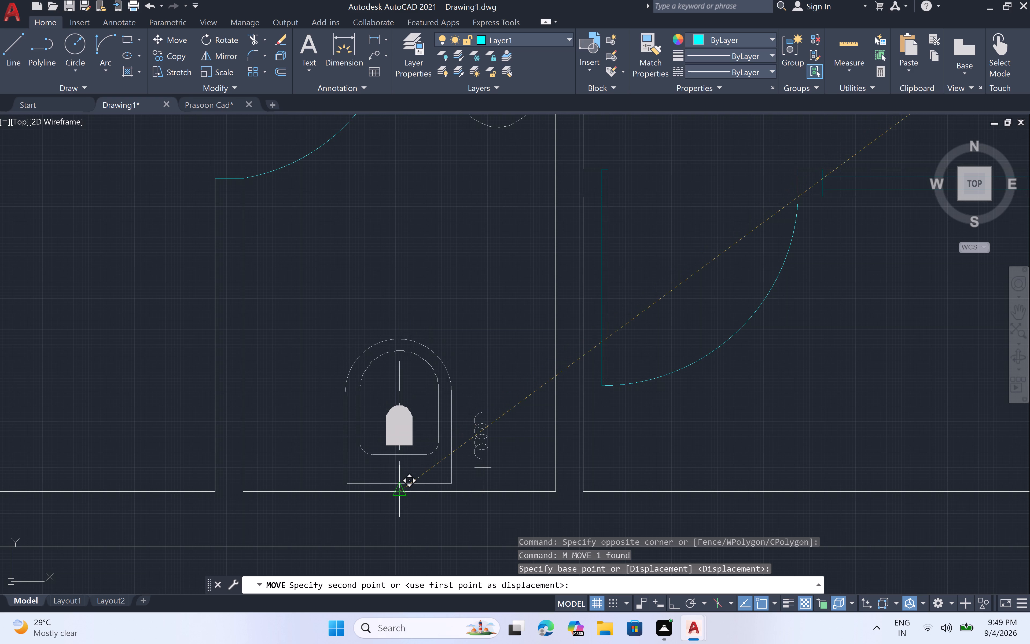
{"action": "scroll", "coordinate": [398, 485], "scroll_direction": "up", "scroll_amount": 4}
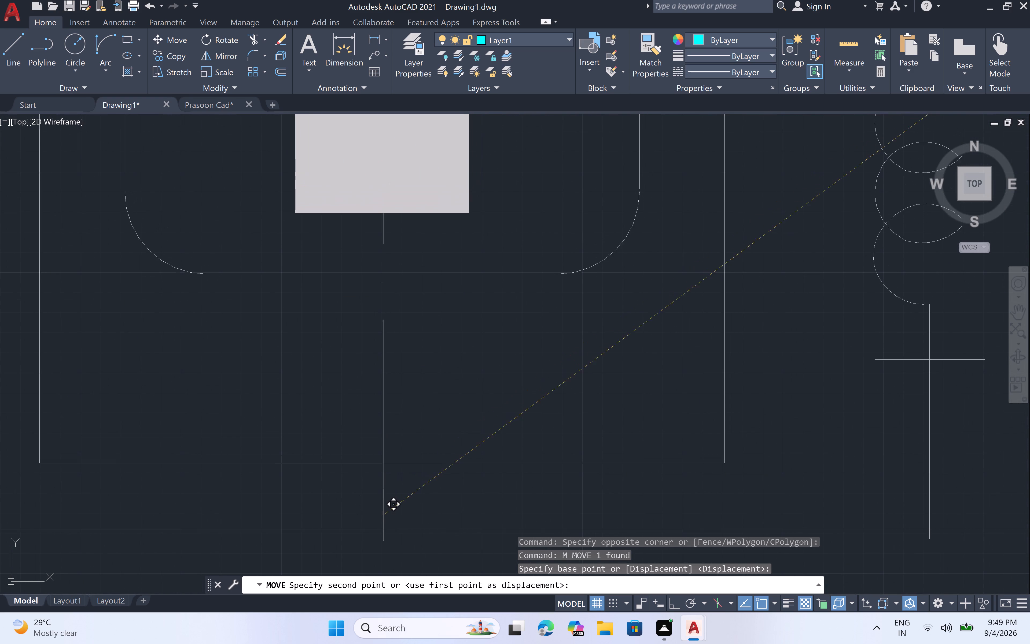
{"action": "double_click", "coordinate": [383, 530]}
{"action": "scroll", "coordinate": [411, 453], "scroll_direction": "down", "scroll_amount": 6}
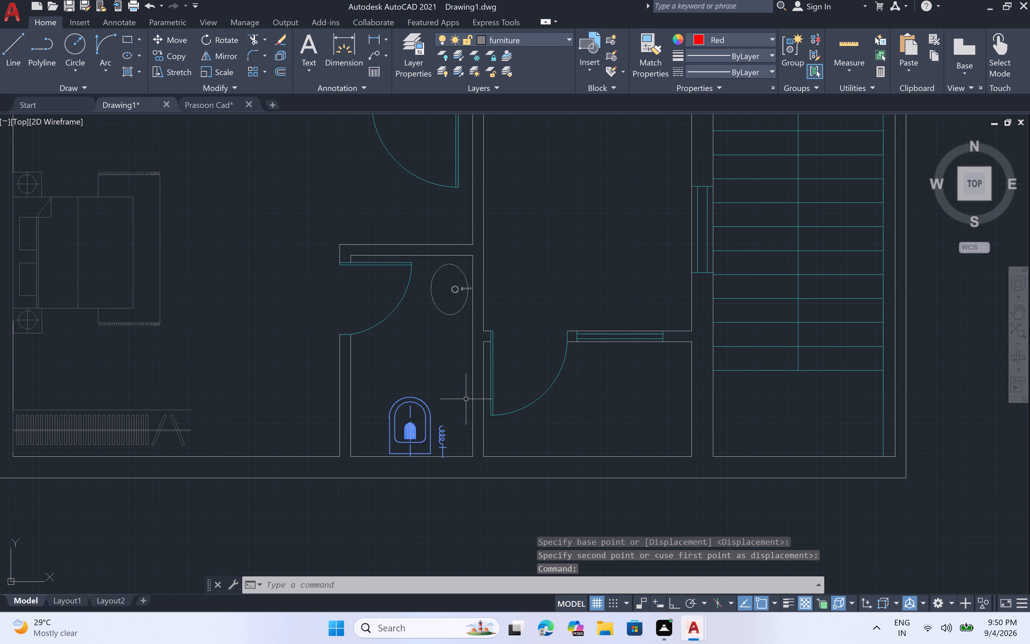
Move the four-burner stove together with the still-selected toilet, placing the stove in the kitchen beside the east-wall window.
{"action": "scroll", "coordinate": [618, 215], "scroll_direction": "down", "scroll_amount": 1}
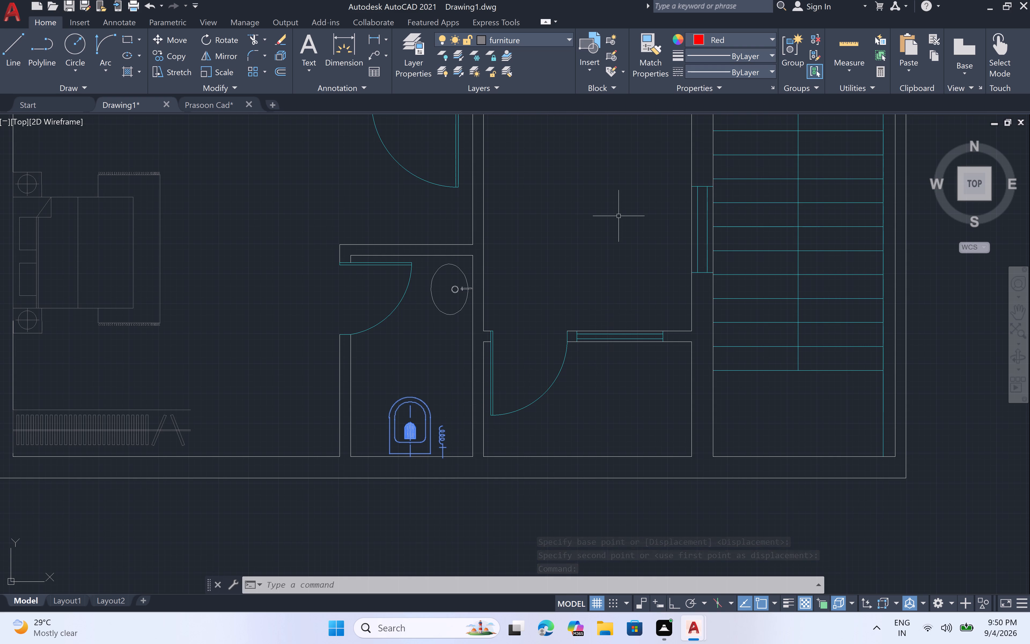
{"action": "scroll", "coordinate": [618, 215], "scroll_direction": "down", "scroll_amount": 2}
{"action": "middle_click_drag", "start_coordinate": [619, 214], "coordinate": [597, 260]}
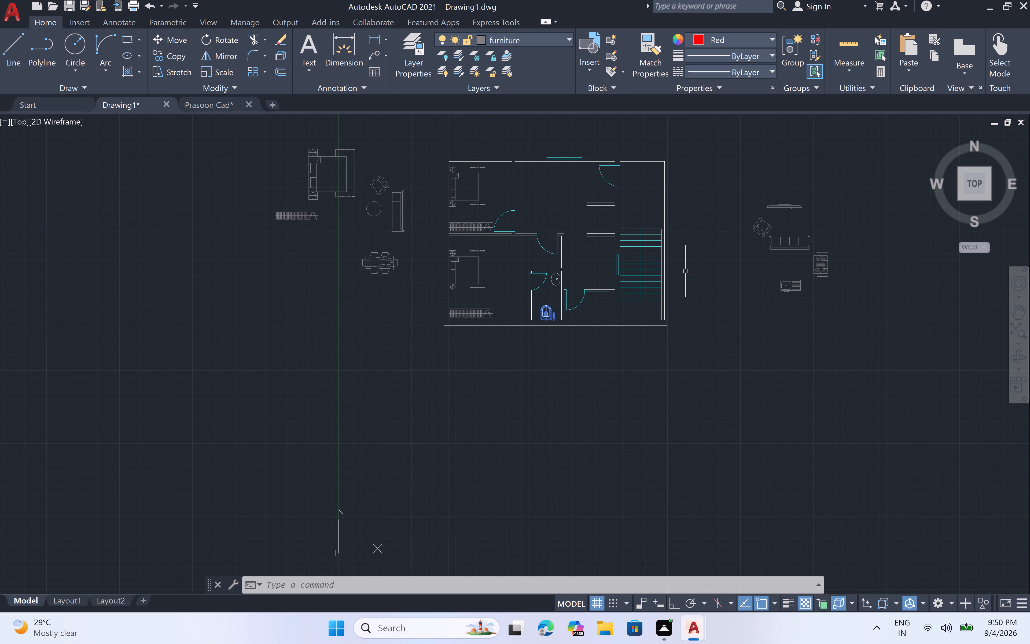
{"action": "scroll", "coordinate": [821, 252], "scroll_direction": "up", "scroll_amount": 4}
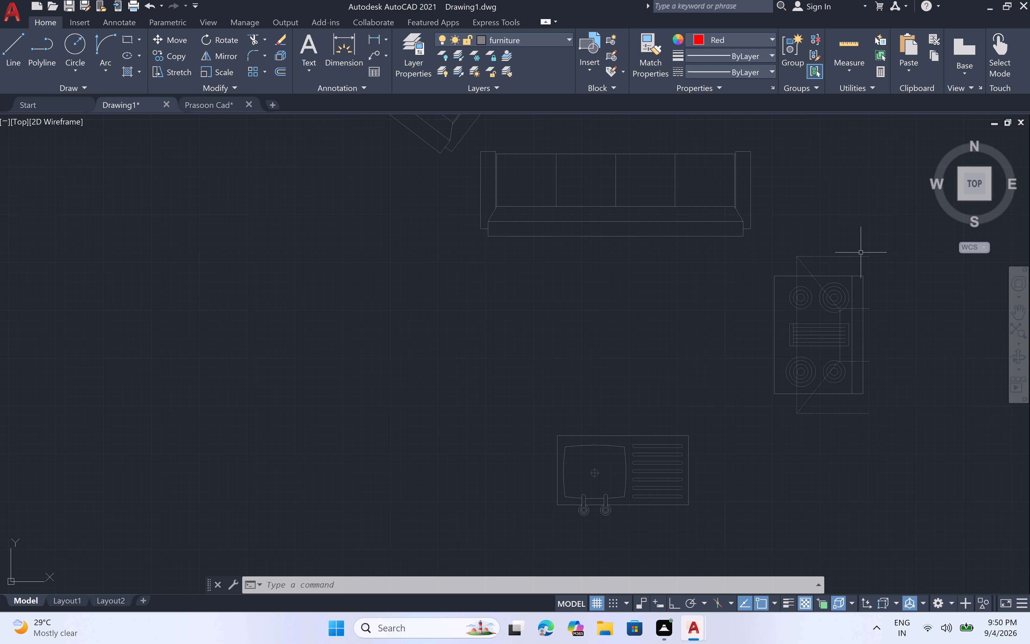
{"action": "left_click", "coordinate": [861, 255]}
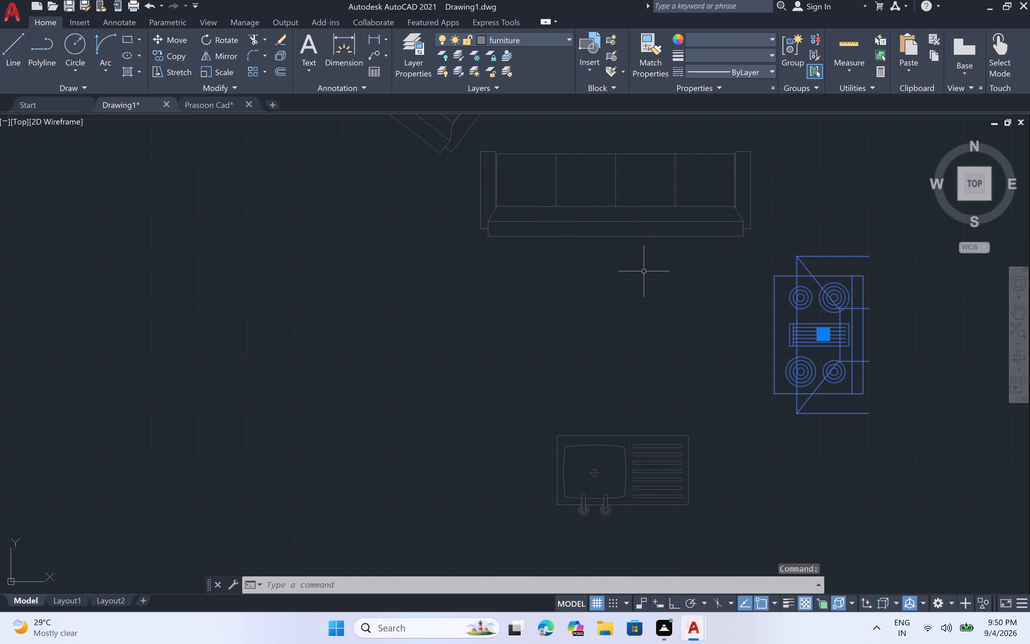
{"action": "type", "text": "m"}
{"action": "key", "text": "space"}
{"action": "scroll", "coordinate": [643, 268], "scroll_direction": "down", "scroll_amount": 3}
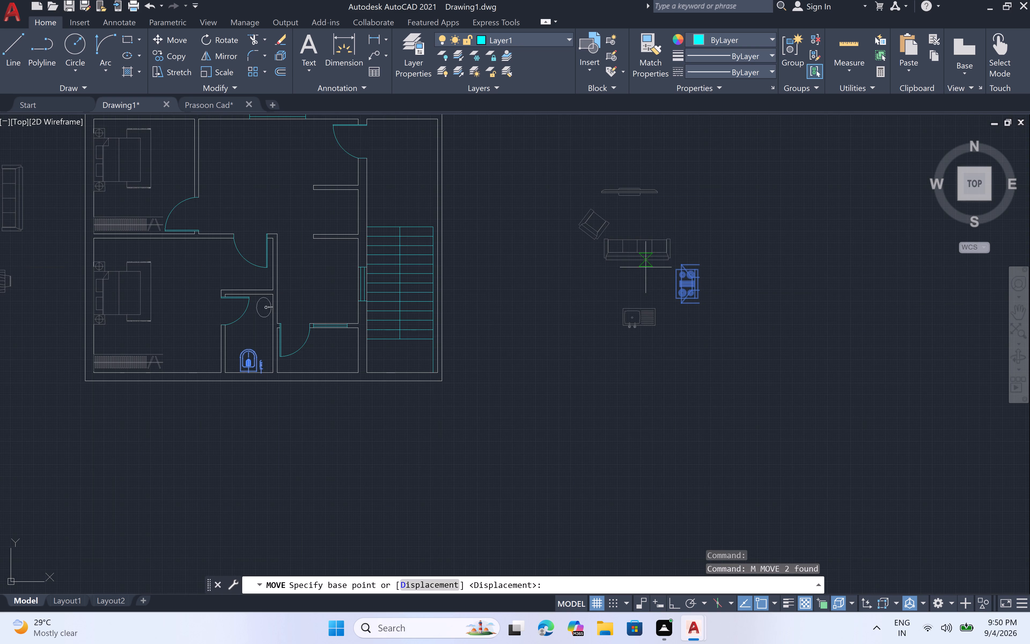
{"action": "left_click", "coordinate": [686, 286]}
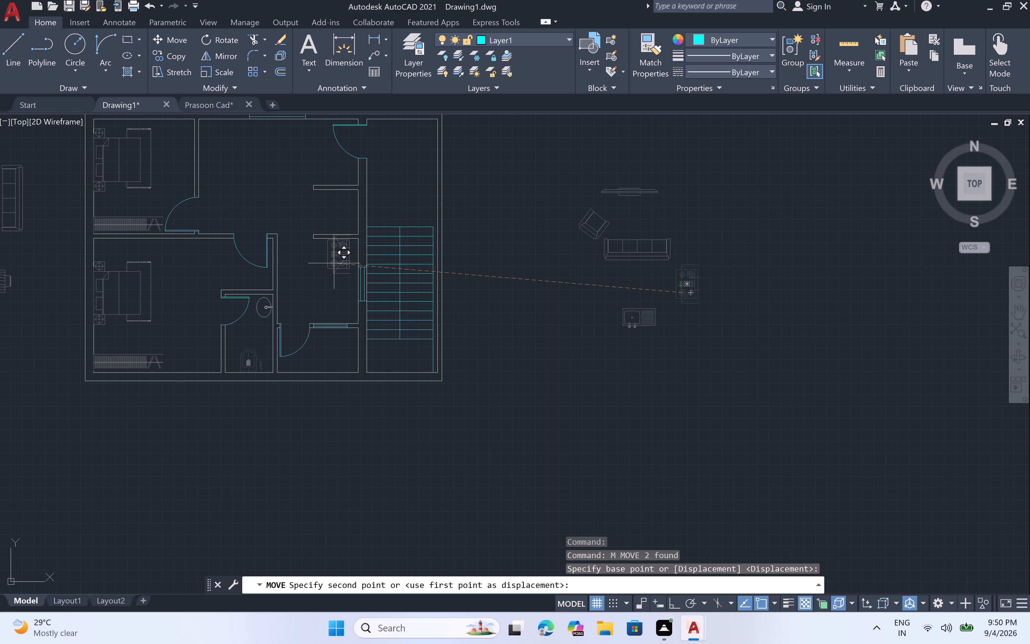
{"action": "scroll", "coordinate": [334, 270], "scroll_direction": "up", "scroll_amount": 3}
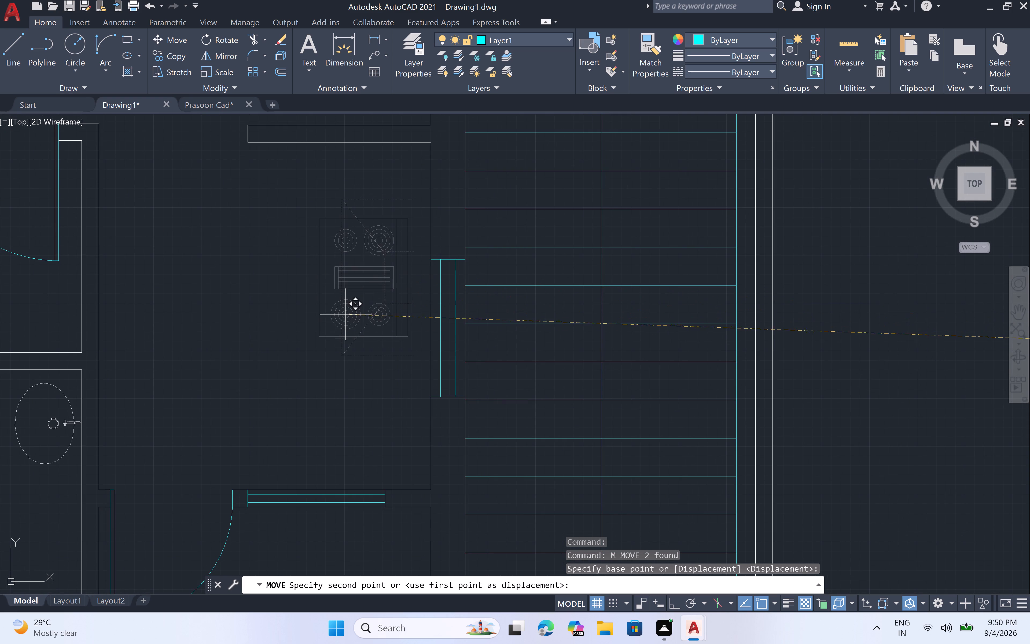
{"action": "left_click", "coordinate": [357, 346]}
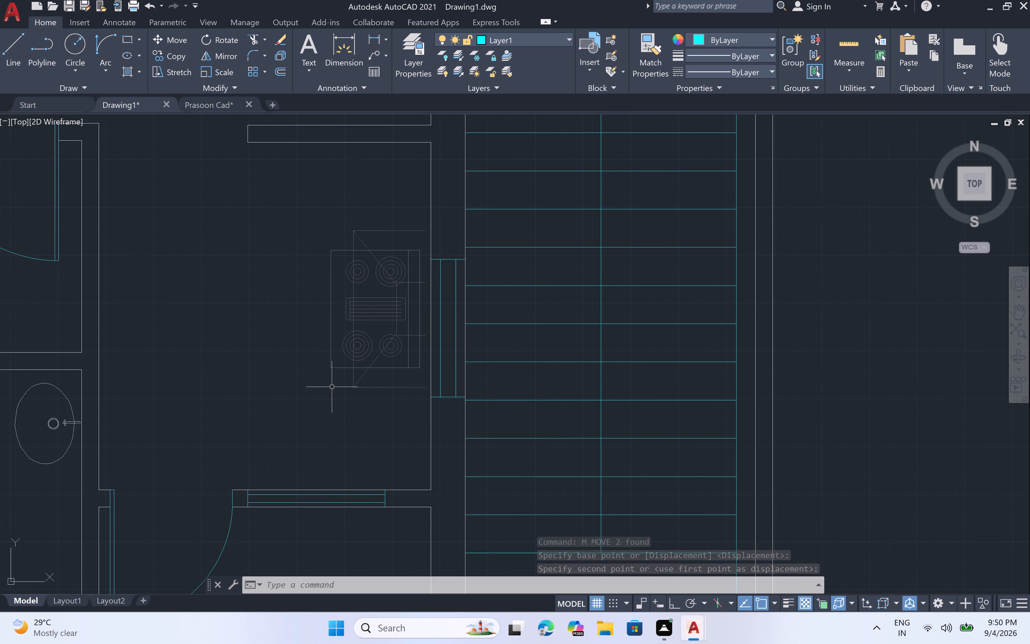
On layer 0, draw the stepped kitchen counter edge with Ortho on, from the north partition past the stove, west, and down to the south wall.
{"action": "scroll", "coordinate": [332, 386], "scroll_direction": "down", "scroll_amount": 1}
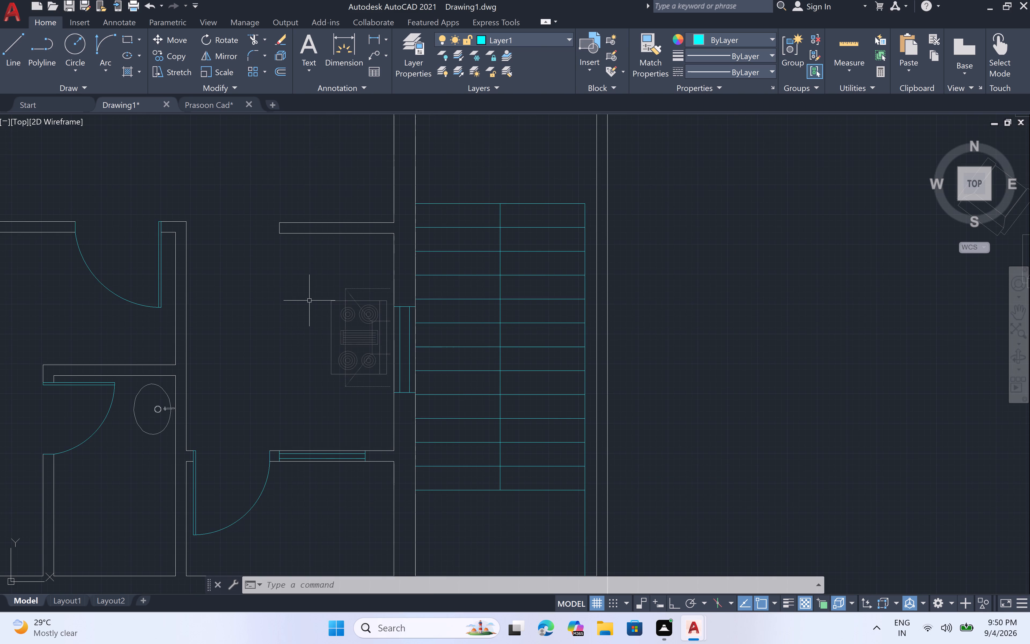
{"action": "key", "text": "l"}
{"action": "key", "text": "space"}
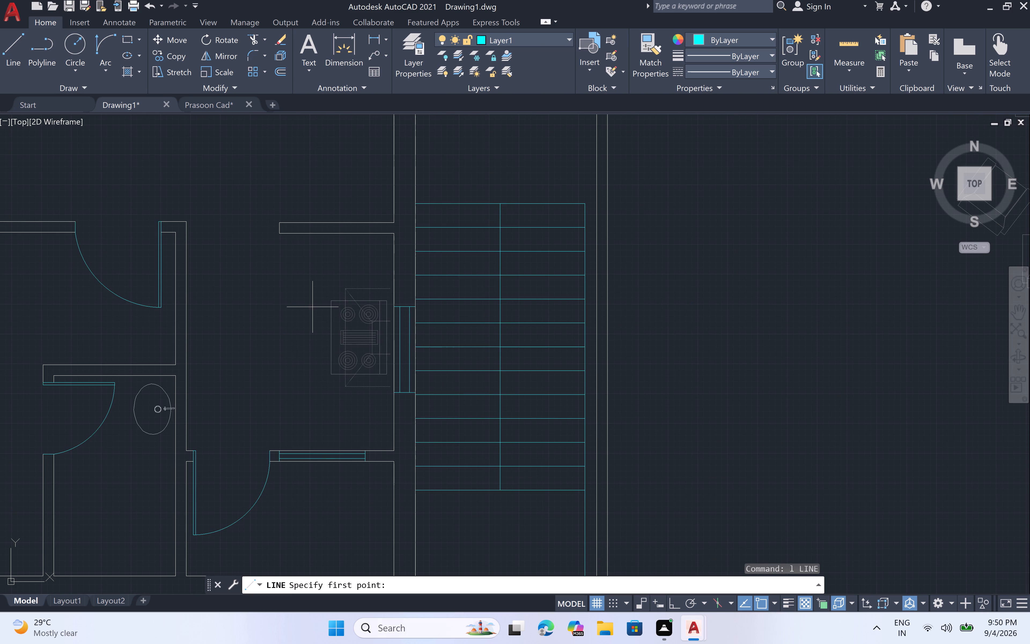
{"action": "left_click", "coordinate": [566, 35]}
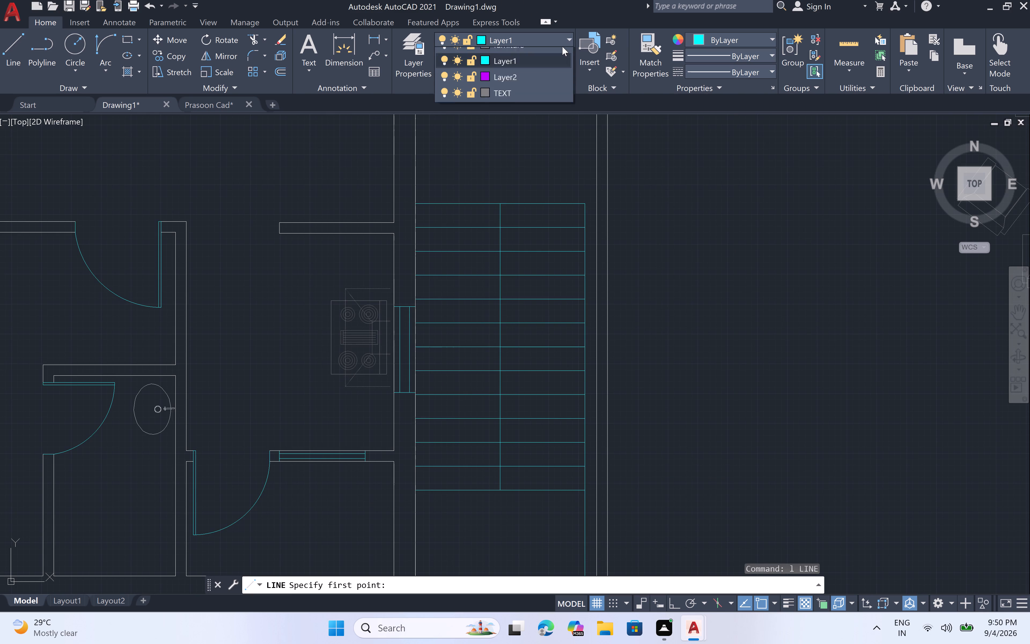
{"action": "left_click", "coordinate": [562, 49]}
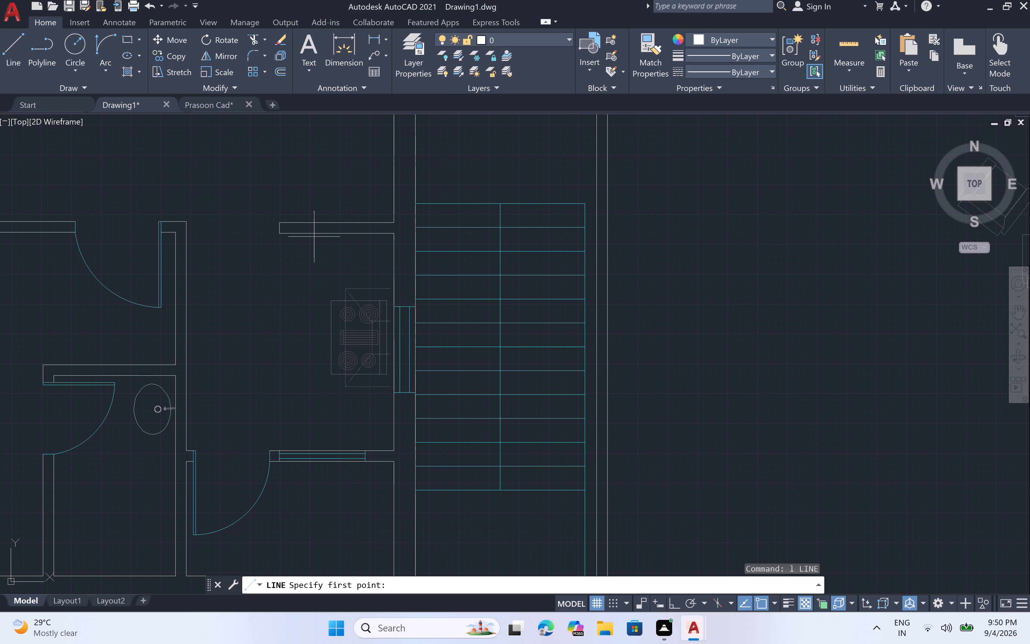
{"action": "left_click", "coordinate": [312, 232]}
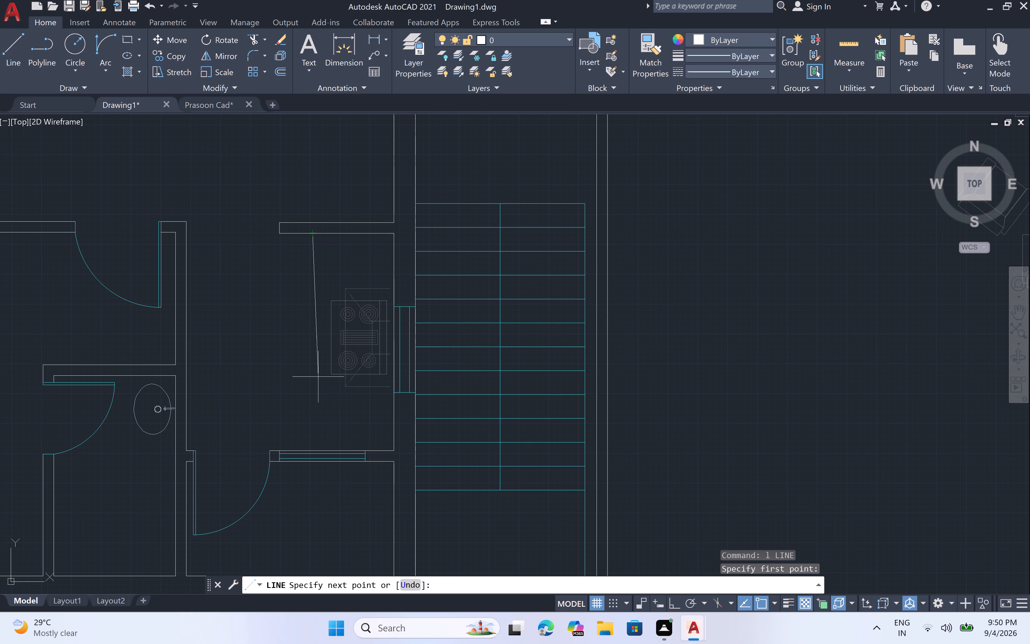
{"action": "key", "text": "F8"}
{"action": "left_click", "coordinate": [321, 398]}
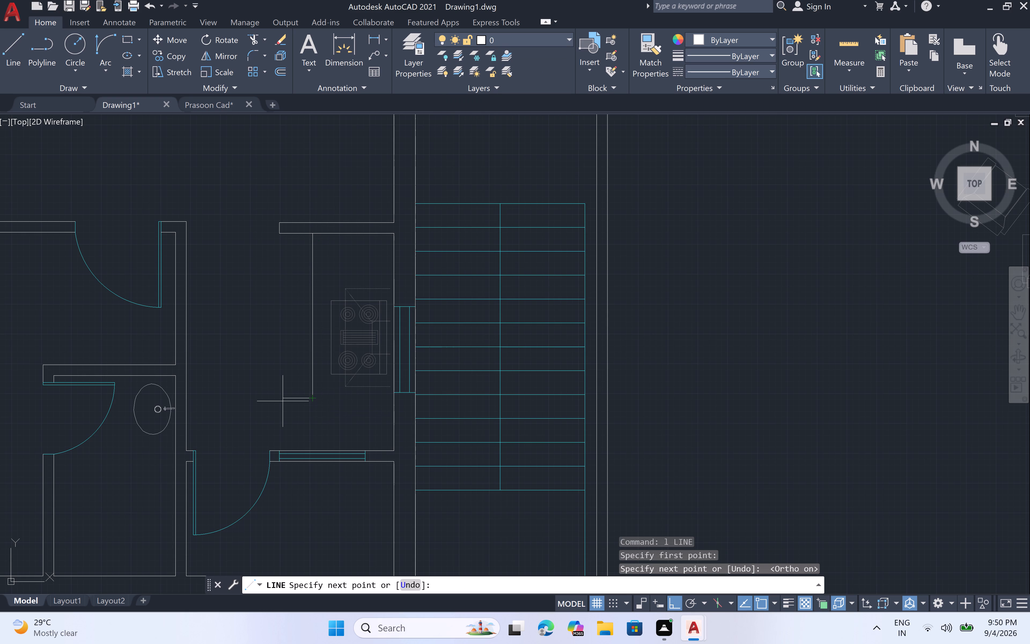
{"action": "left_click", "coordinate": [272, 401]}
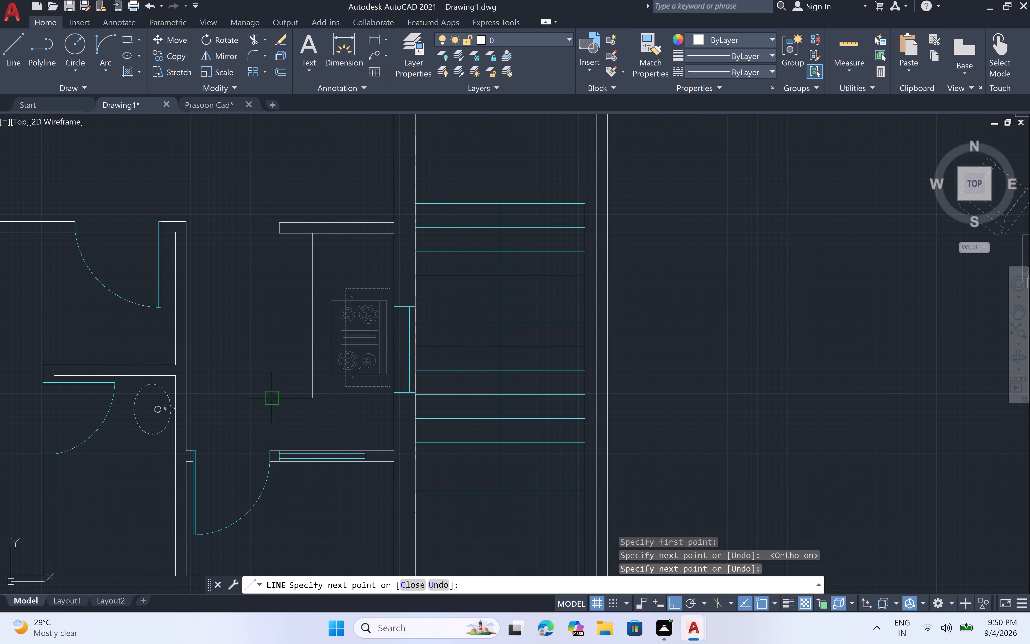
{"action": "scroll", "coordinate": [278, 446], "scroll_direction": "up", "scroll_amount": 2}
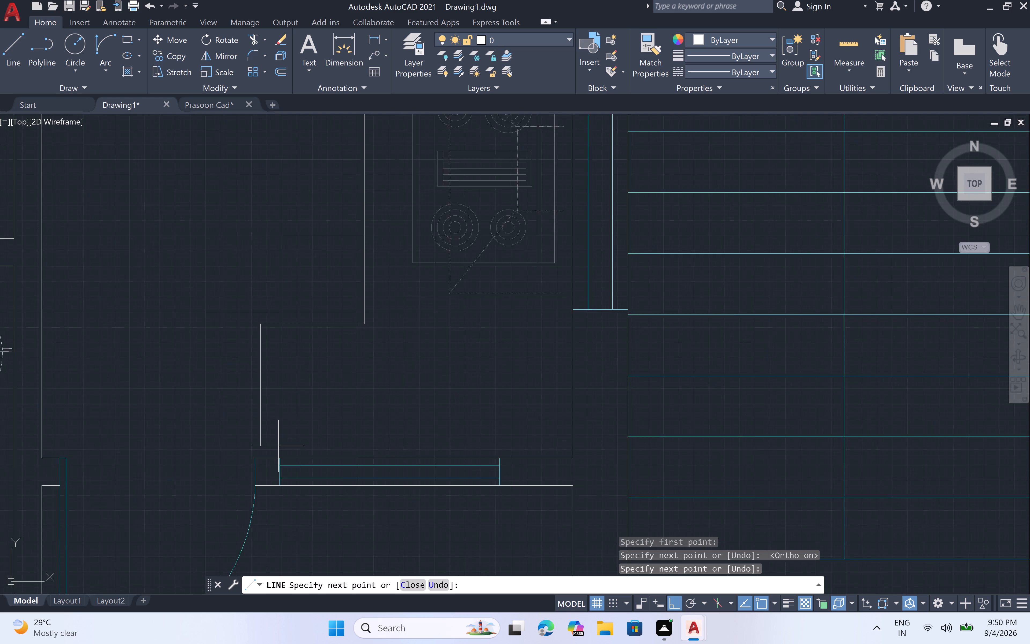
{"action": "scroll", "coordinate": [278, 446], "scroll_direction": "up", "scroll_amount": 1}
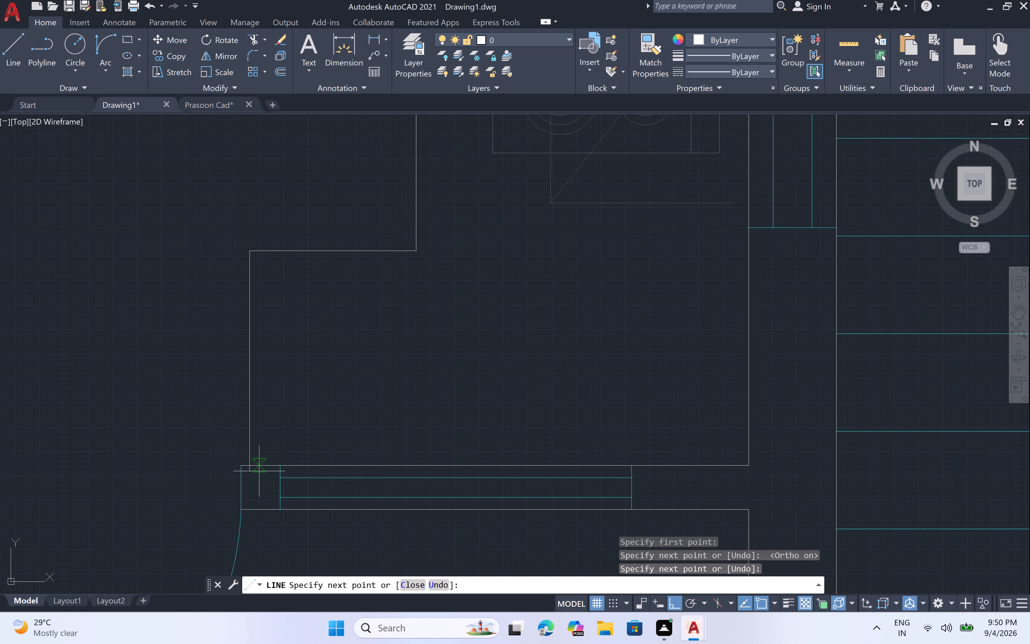
{"action": "left_click", "coordinate": [252, 466]}
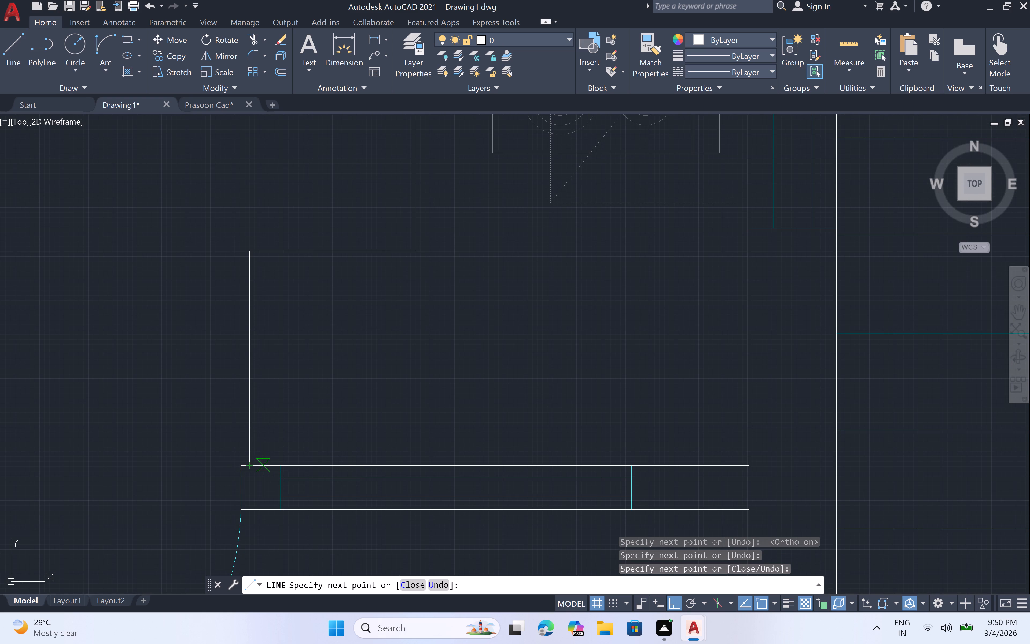
{"action": "key", "text": "Escape"}
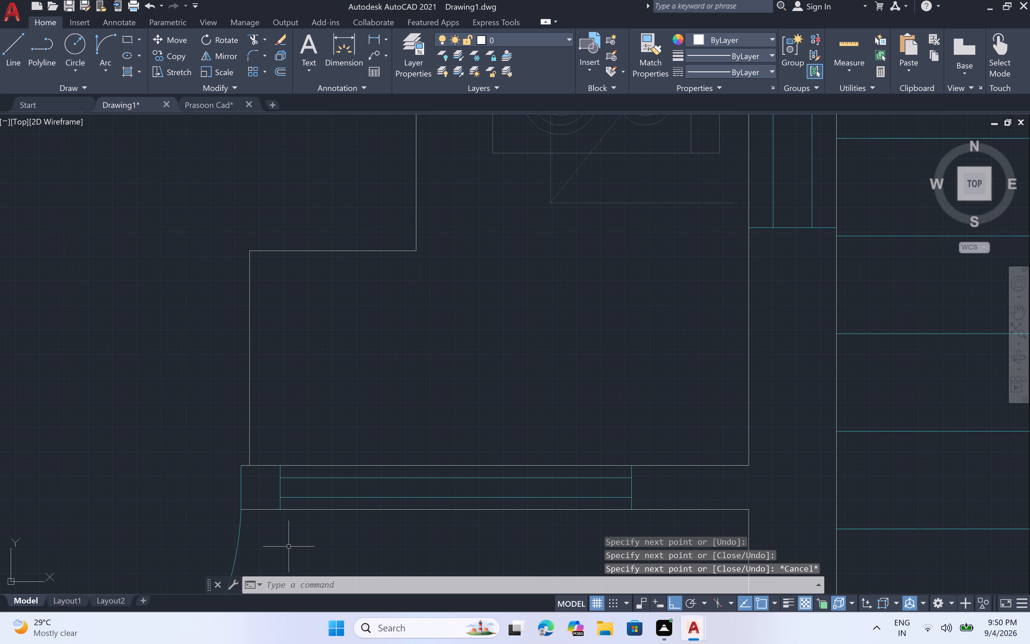
Rotate the wall TV block beside the floor plan 90° counterclockwise about its east end so it stands vertical.
{"action": "scroll", "coordinate": [317, 424], "scroll_direction": "down", "scroll_amount": 4}
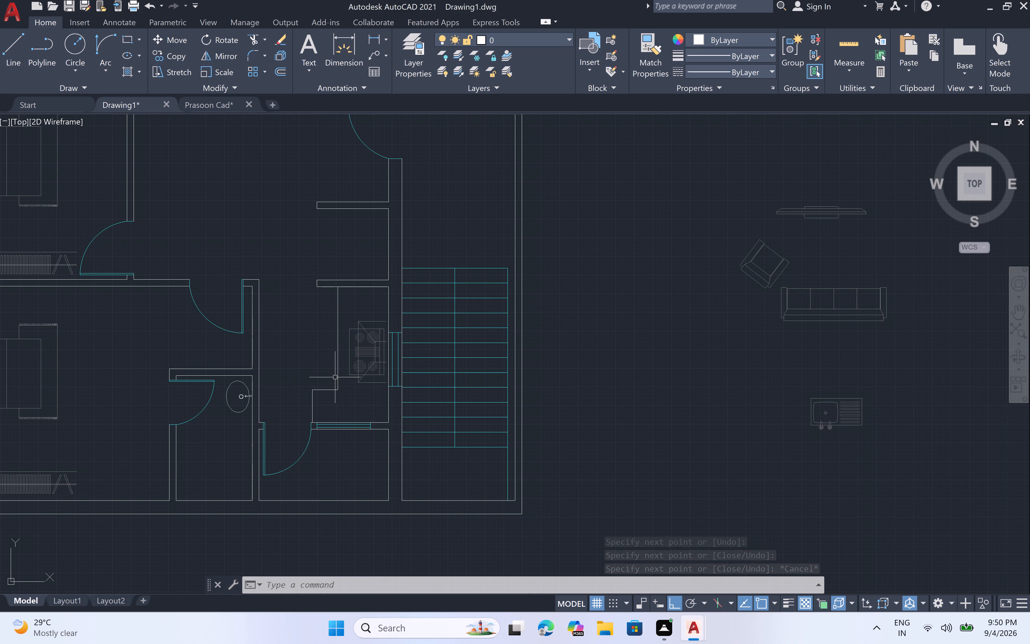
{"action": "scroll", "coordinate": [372, 355], "scroll_direction": "down", "scroll_amount": 2}
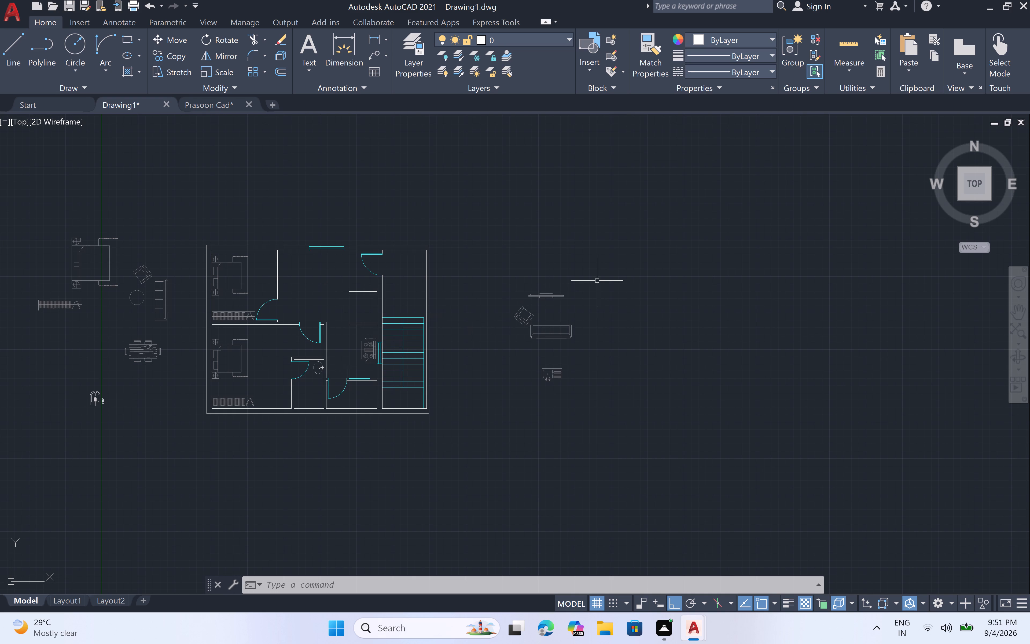
{"action": "scroll", "coordinate": [566, 280], "scroll_direction": "up", "scroll_amount": 2}
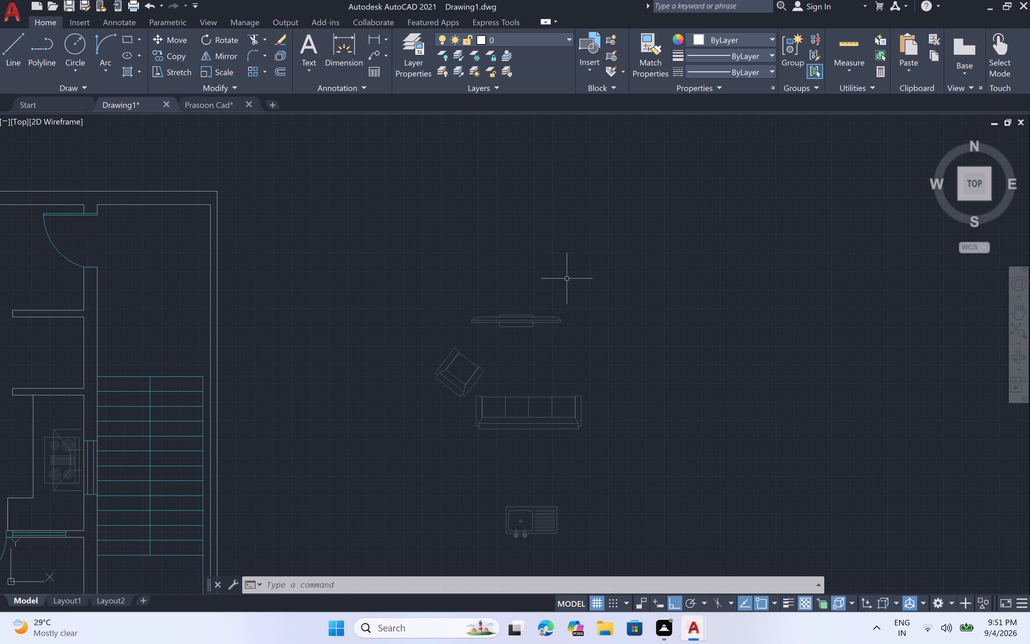
{"action": "left_click", "coordinate": [570, 289]}
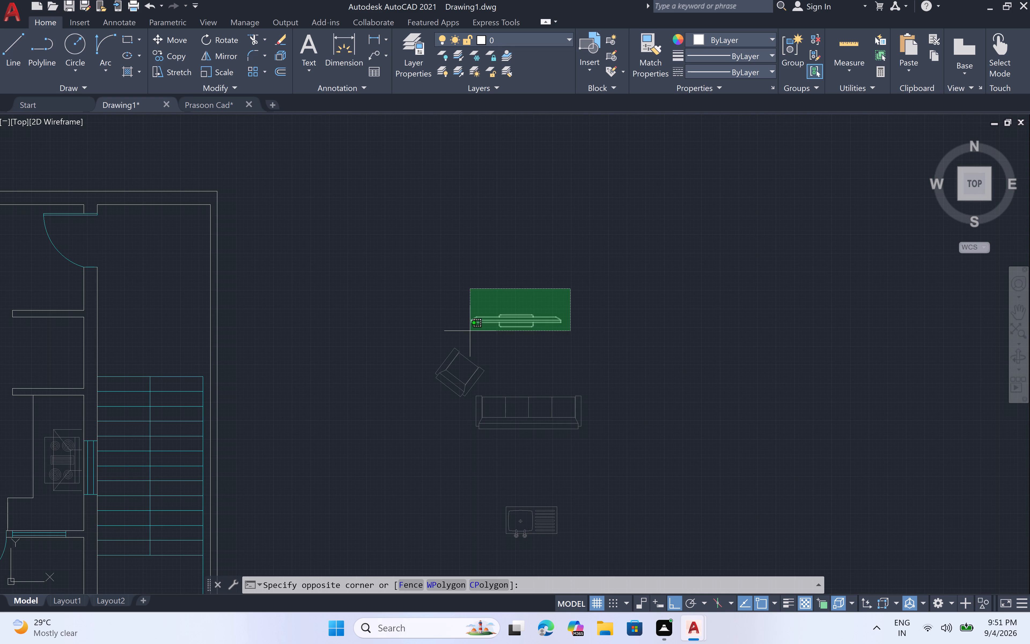
{"action": "left_click", "coordinate": [470, 331]}
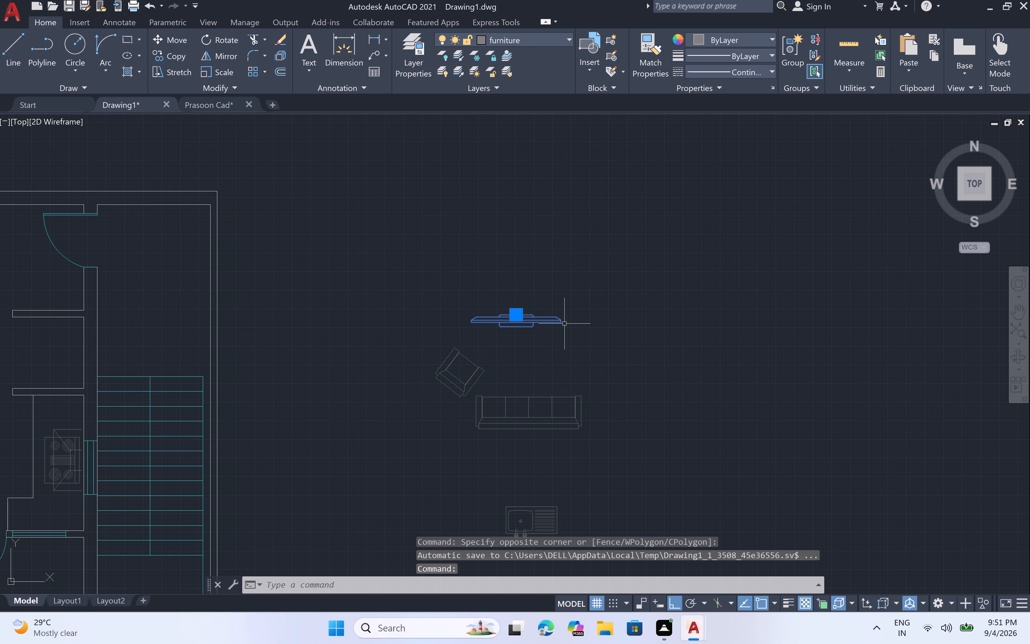
{"action": "left_click", "coordinate": [230, 41]}
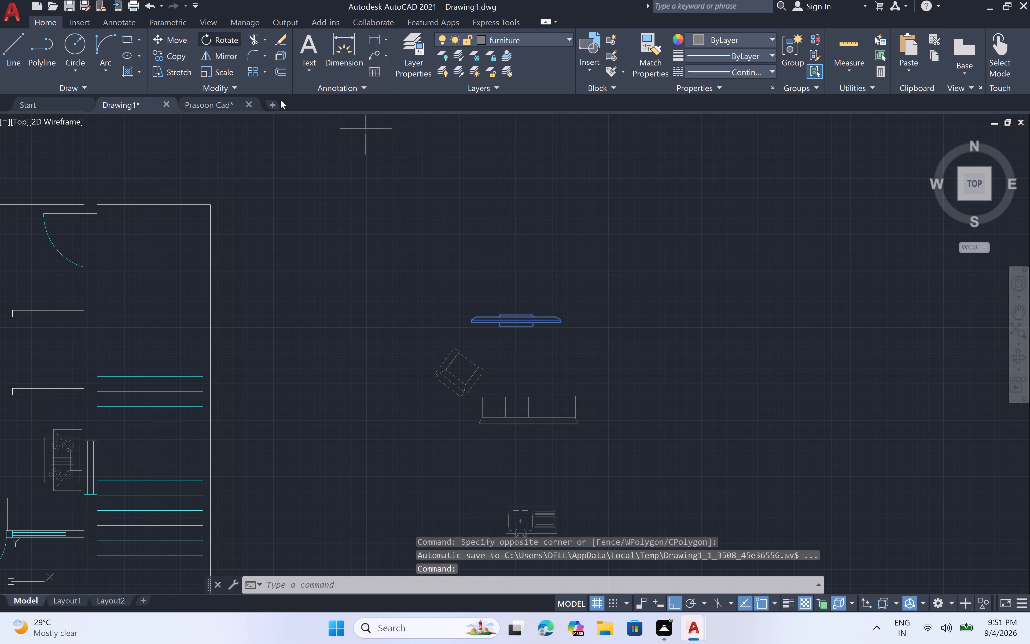
{"action": "left_click", "coordinate": [561, 319]}
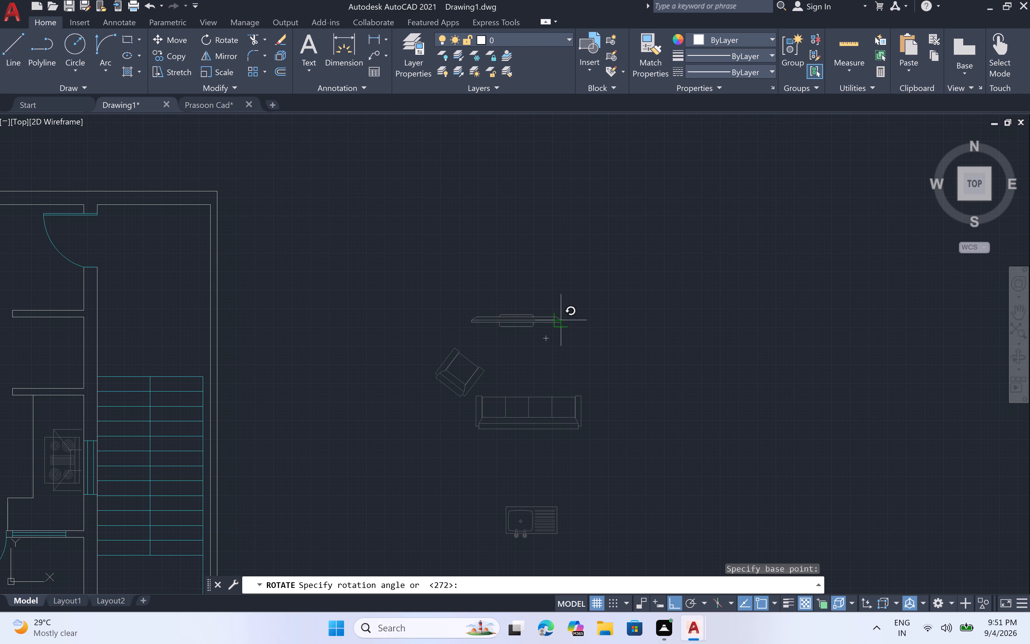
{"action": "left_click", "coordinate": [520, 251]}
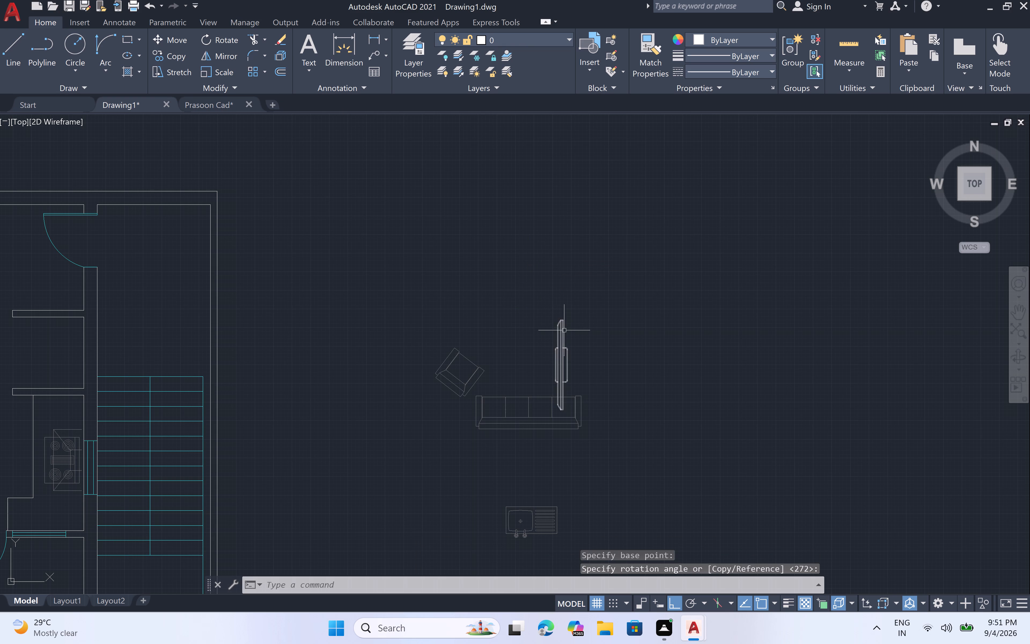
Move the rotated TV block by its west edge onto the living room's west wall, south of the corner, with Ortho off.
{"action": "left_click", "coordinate": [564, 330]}
{"action": "type", "text": "m"}
{"action": "key", "text": "space"}
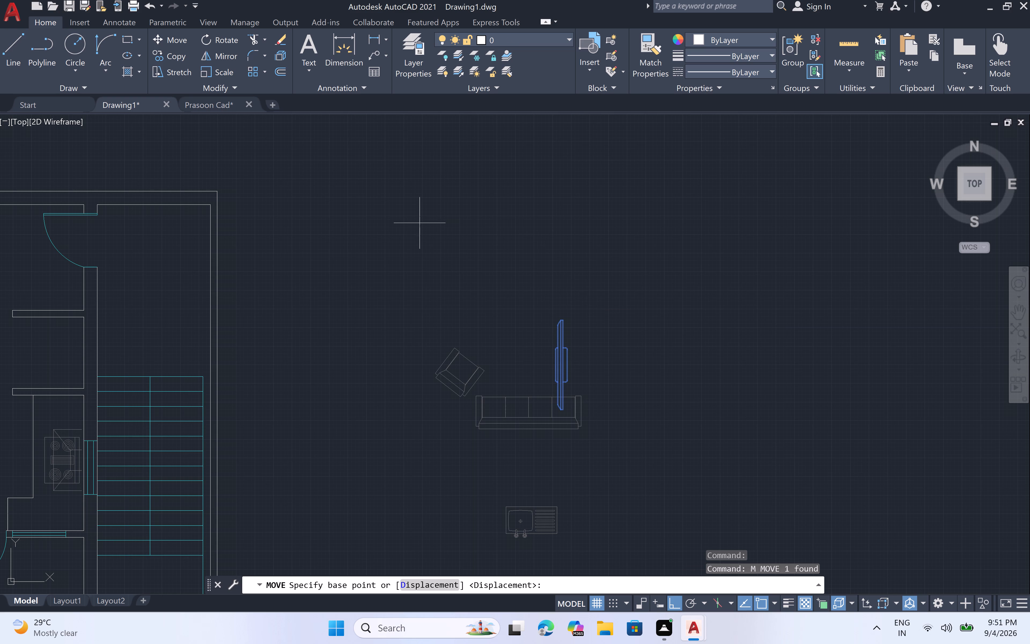
{"action": "scroll", "coordinate": [561, 359], "scroll_direction": "up", "scroll_amount": 5}
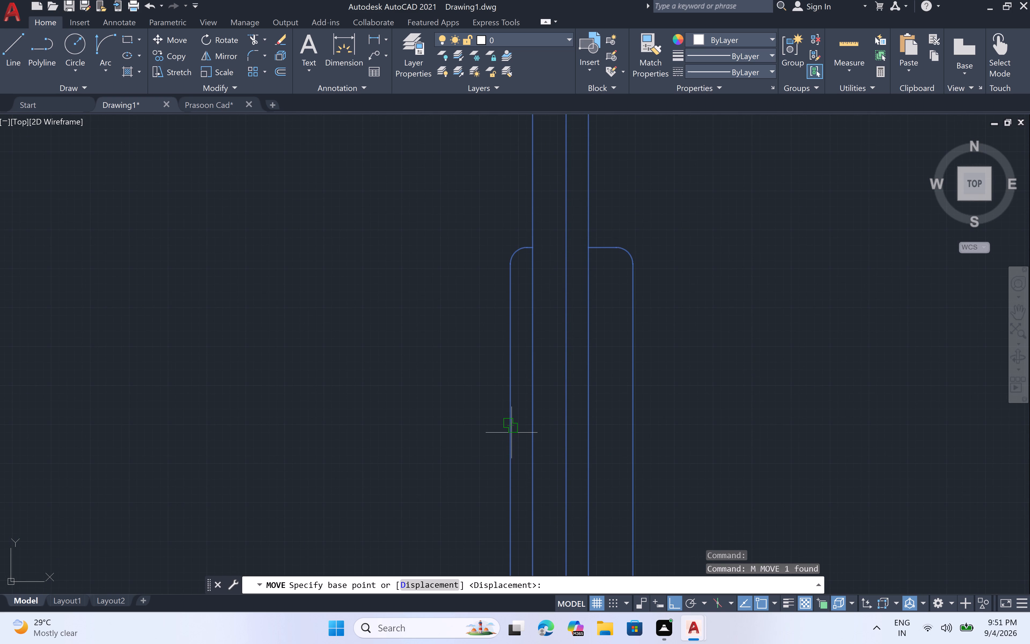
{"action": "left_click", "coordinate": [511, 421]}
{"action": "scroll", "coordinate": [383, 396], "scroll_direction": "down", "scroll_amount": 3}
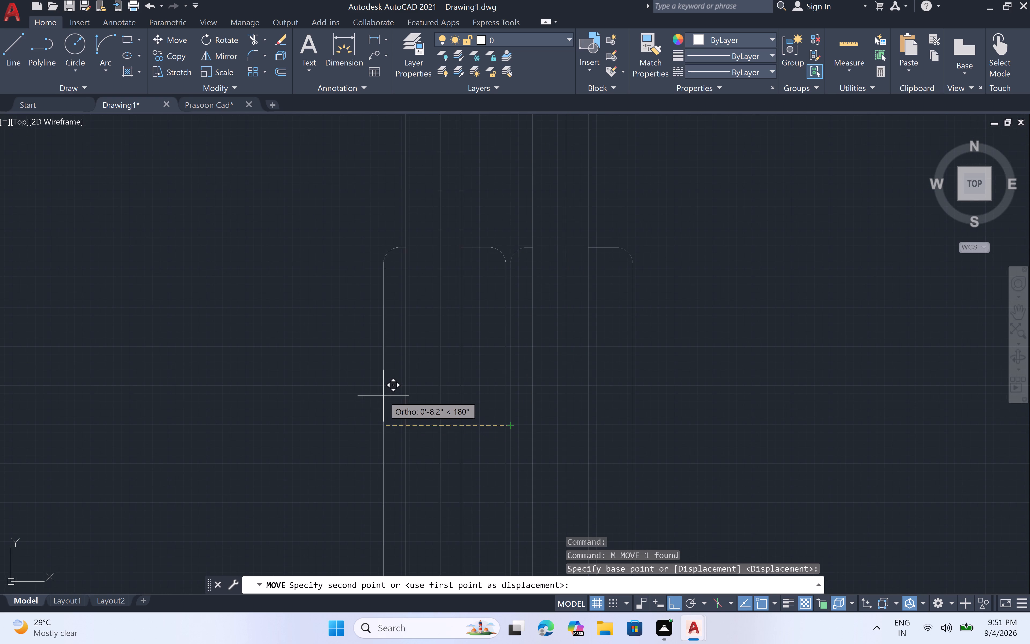
{"action": "scroll", "coordinate": [384, 396], "scroll_direction": "down", "scroll_amount": 4}
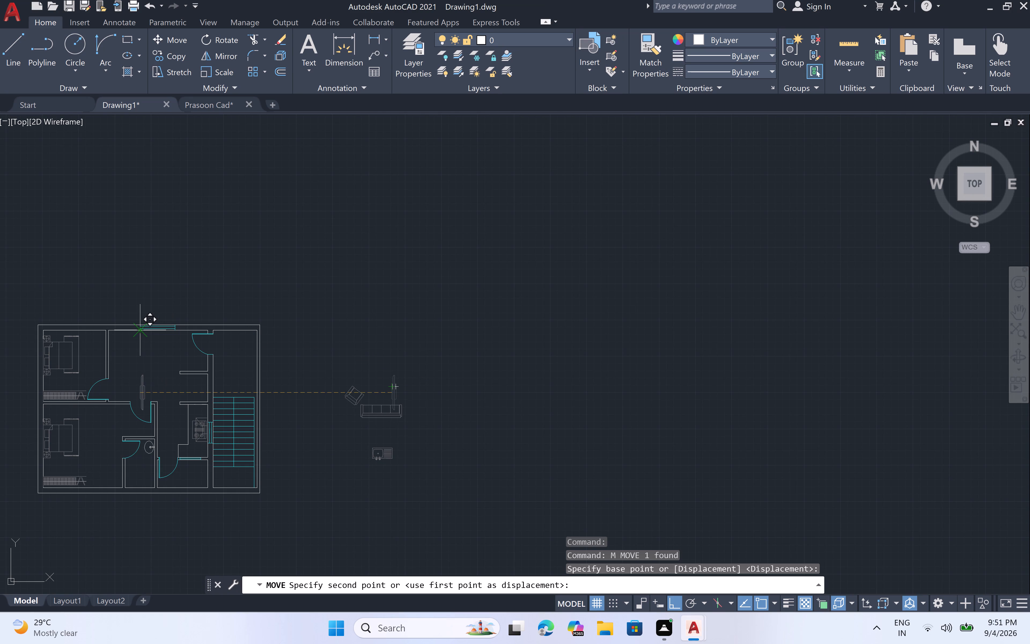
{"action": "key", "text": "F8"}
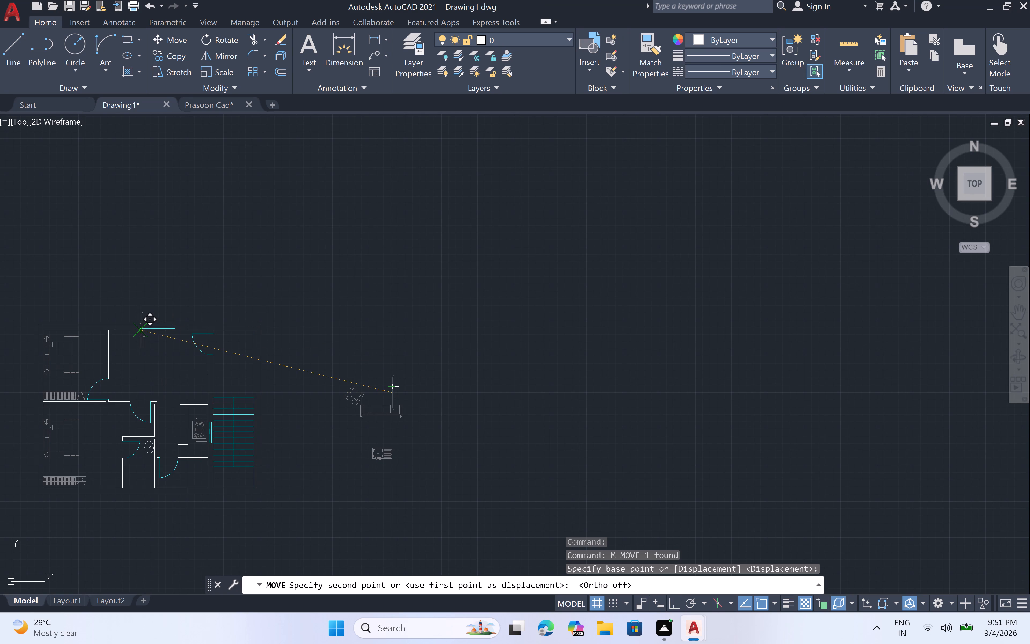
{"action": "scroll", "coordinate": [114, 349], "scroll_direction": "up", "scroll_amount": 2}
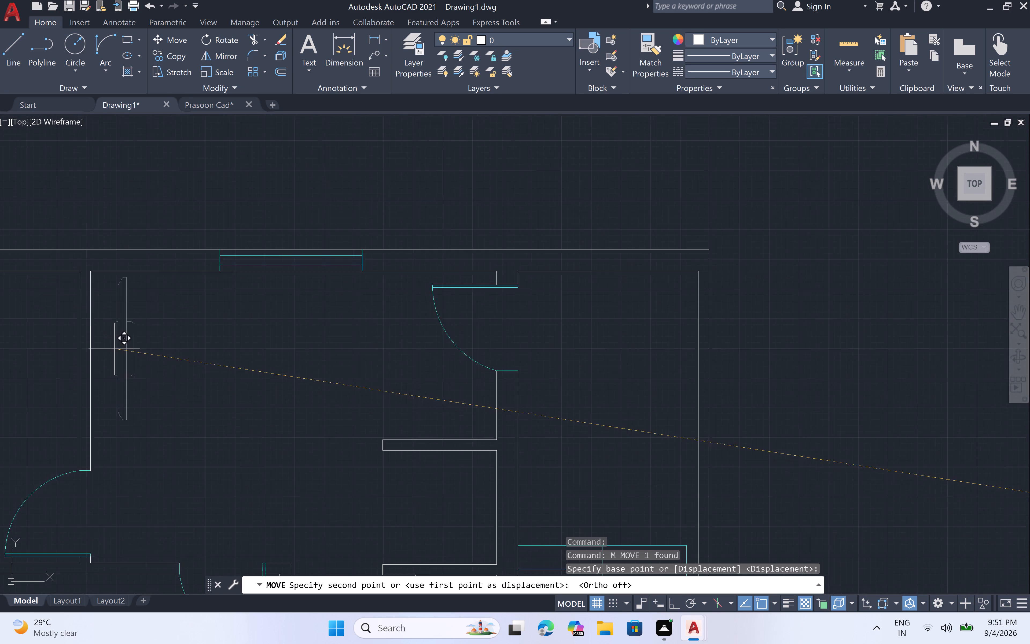
{"action": "scroll", "coordinate": [114, 349], "scroll_direction": "up", "scroll_amount": 3}
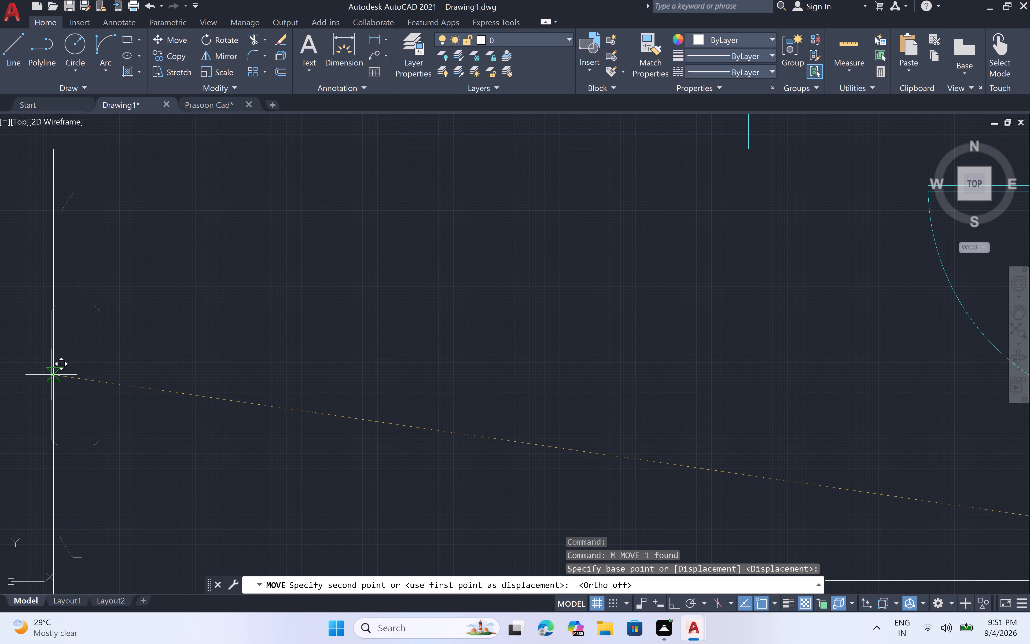
{"action": "scroll", "coordinate": [51, 375], "scroll_direction": "up", "scroll_amount": 4}
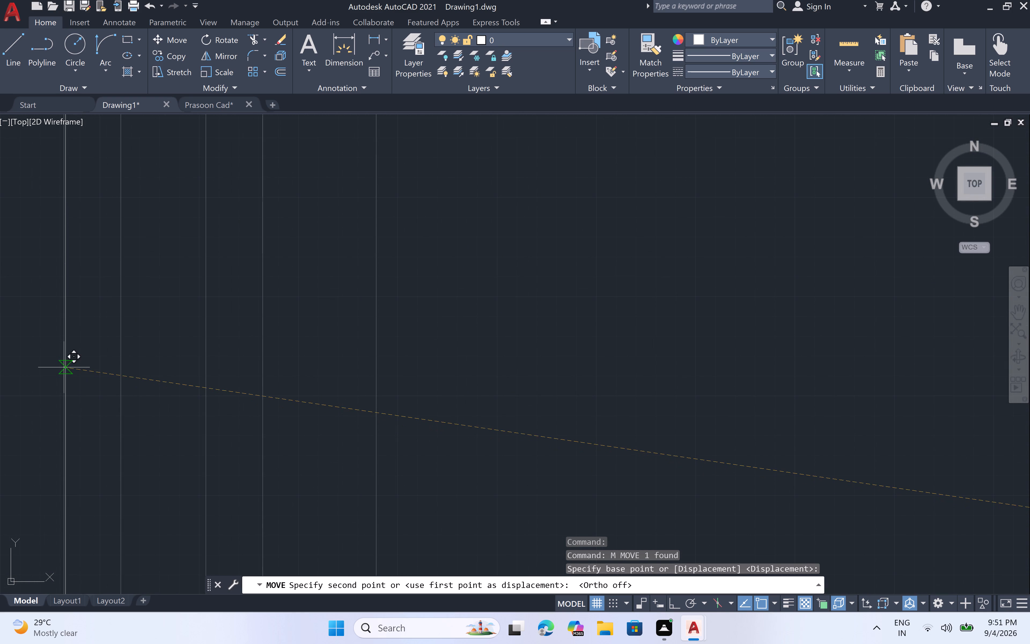
{"action": "left_click", "coordinate": [66, 369]}
Move the armchair, round table and three-seat sofa west of the plan together into the living room, facing the TV.
{"action": "scroll", "coordinate": [110, 354], "scroll_direction": "down", "scroll_amount": 6}
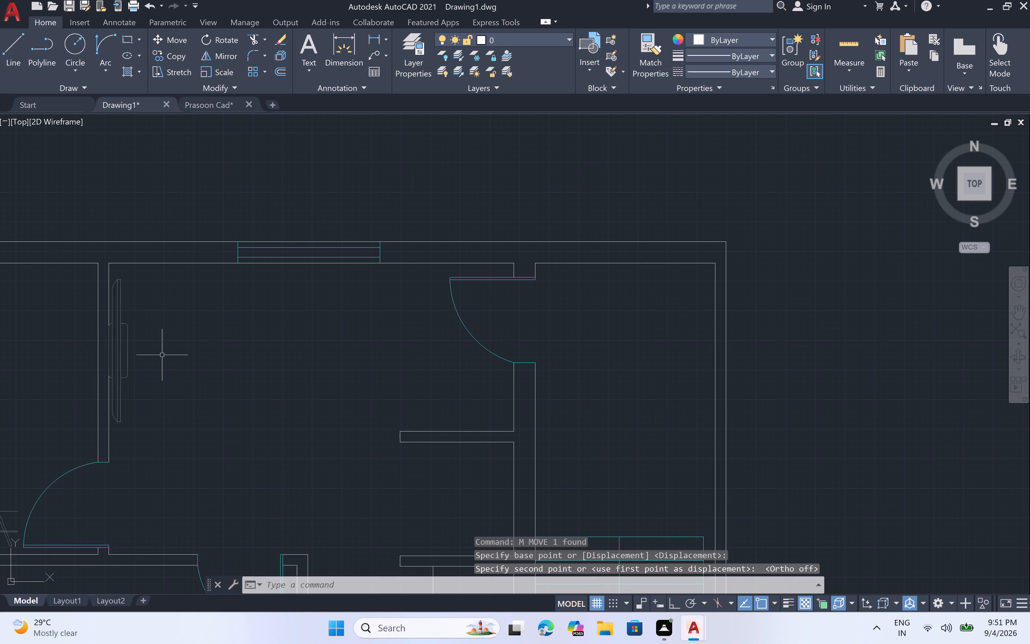
{"action": "scroll", "coordinate": [202, 380], "scroll_direction": "down", "scroll_amount": 4}
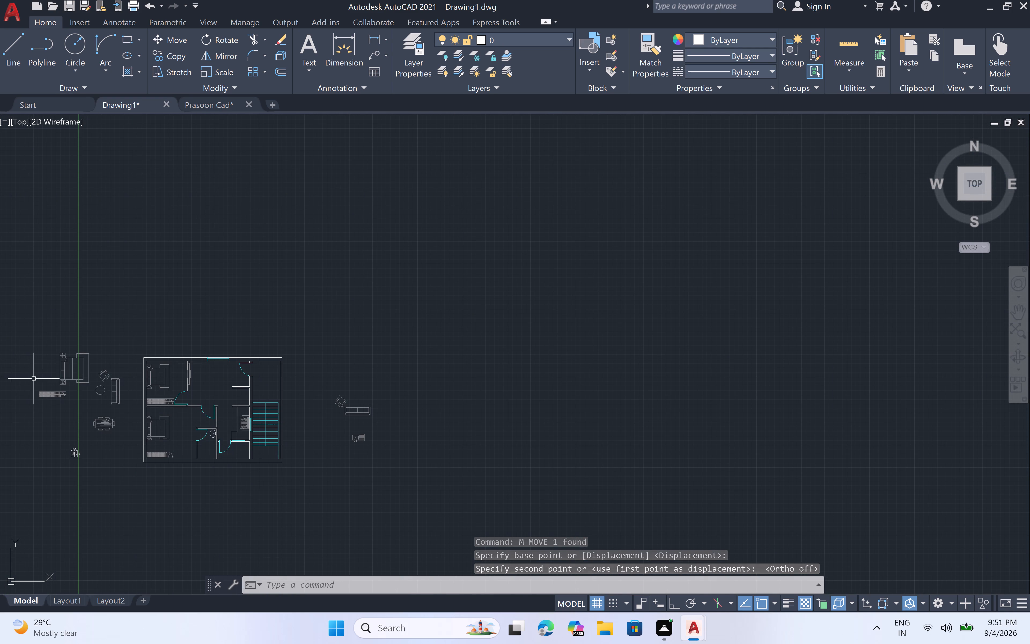
{"action": "scroll", "coordinate": [80, 382], "scroll_direction": "up", "scroll_amount": 3}
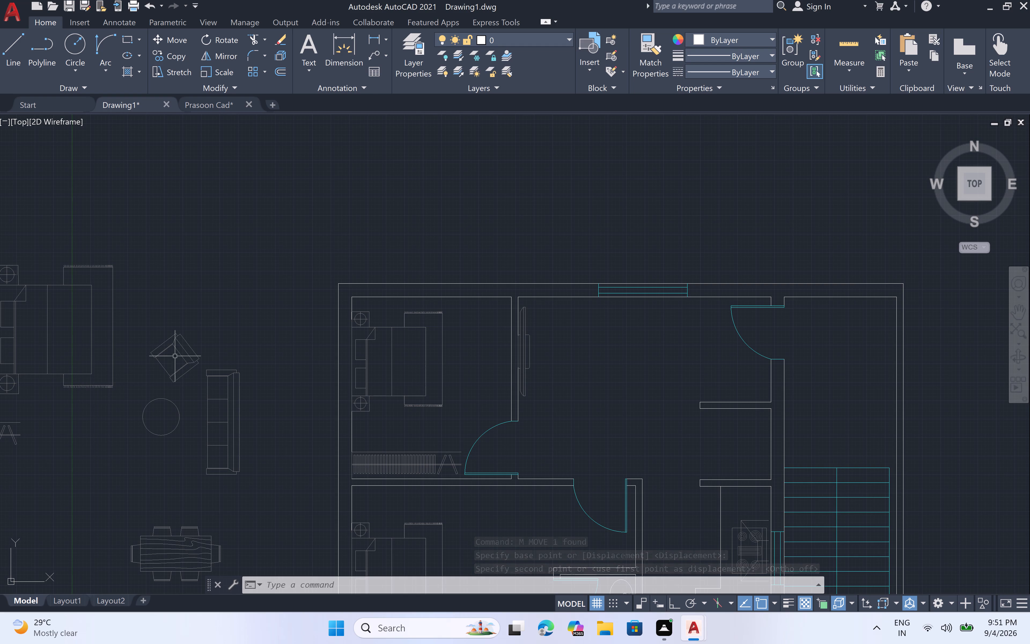
{"action": "left_click", "coordinate": [282, 305]}
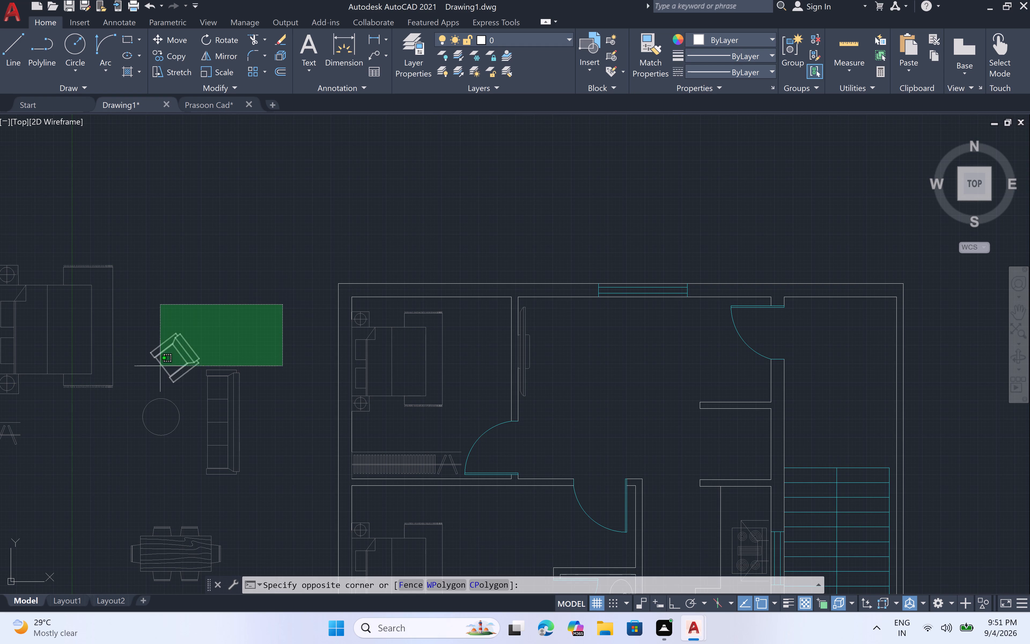
{"action": "left_click", "coordinate": [139, 487]}
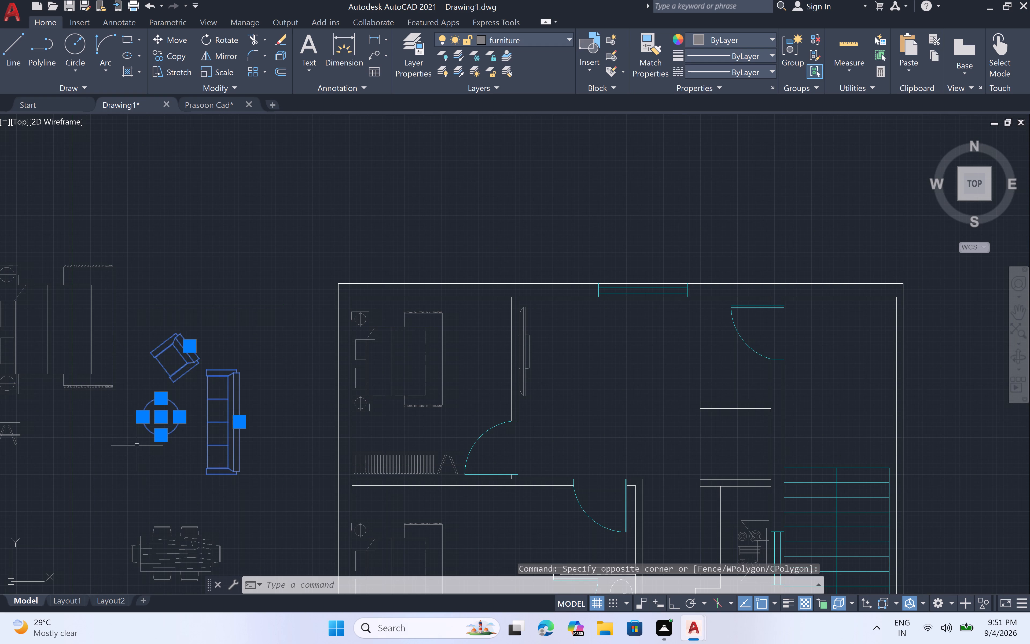
{"action": "type", "text": "m"}
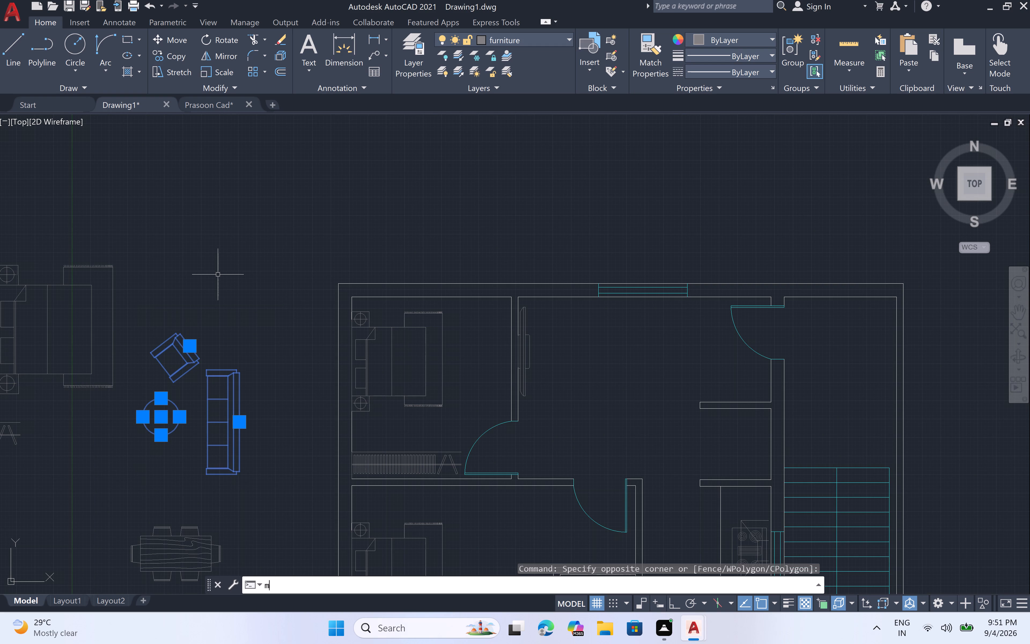
{"action": "key", "text": "space"}
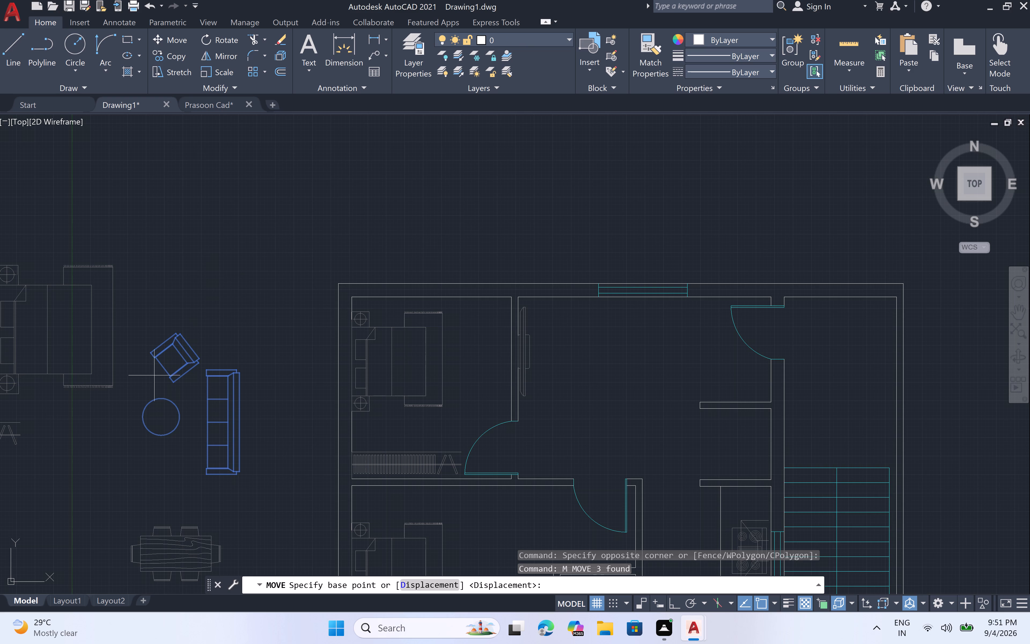
{"action": "left_click", "coordinate": [155, 422]}
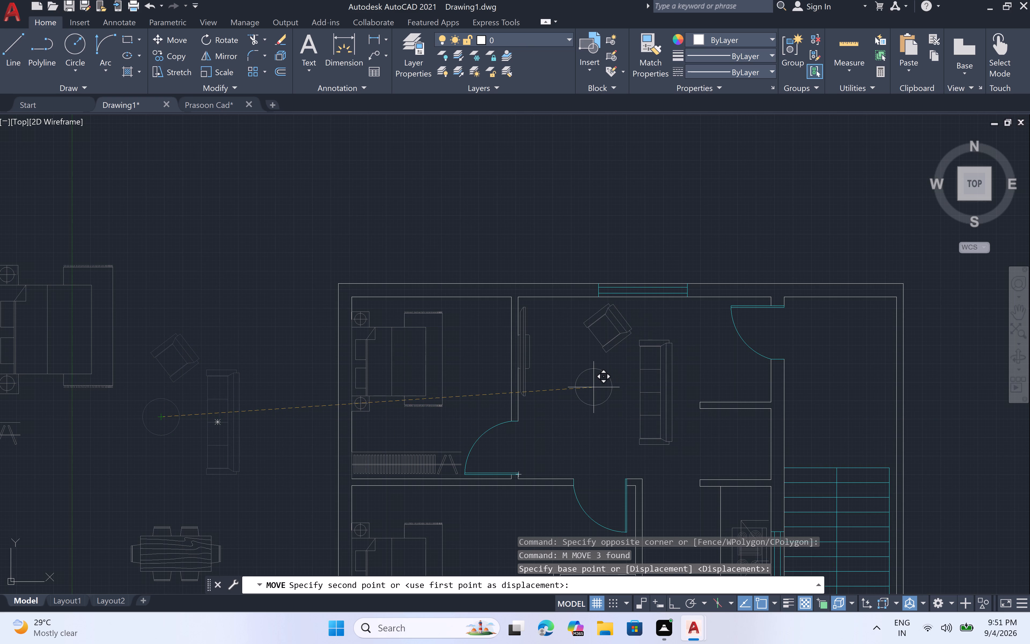
{"action": "left_click", "coordinate": [594, 384]}
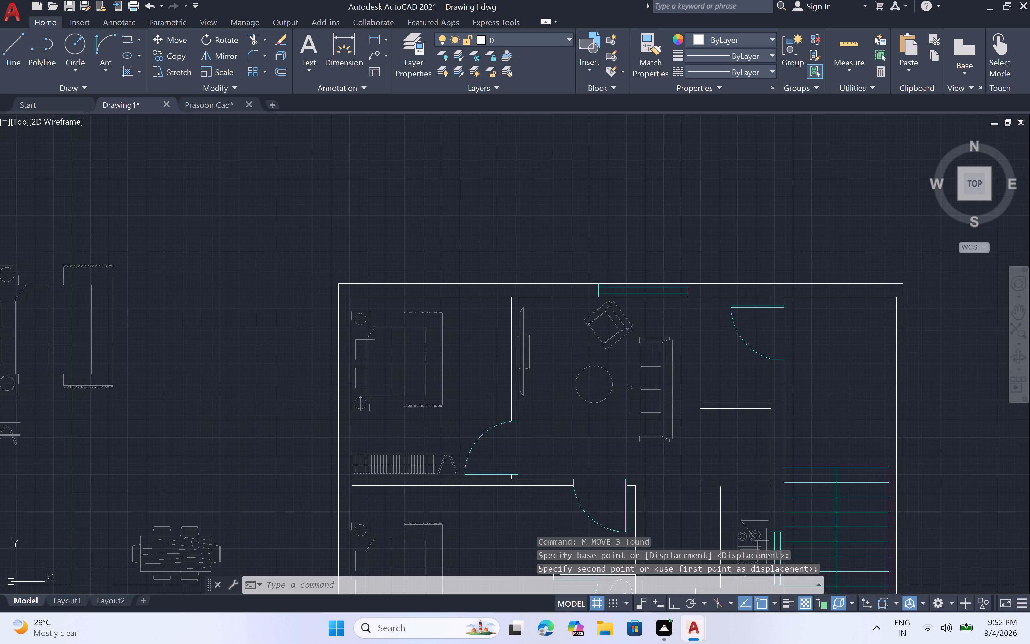
Examine the living room layout, the entrance door area and the furniture blocks still outside the floor plan.
{"action": "scroll", "coordinate": [630, 387], "scroll_direction": "down", "scroll_amount": 5}
{"action": "scroll", "coordinate": [614, 408], "scroll_direction": "up", "scroll_amount": 3}
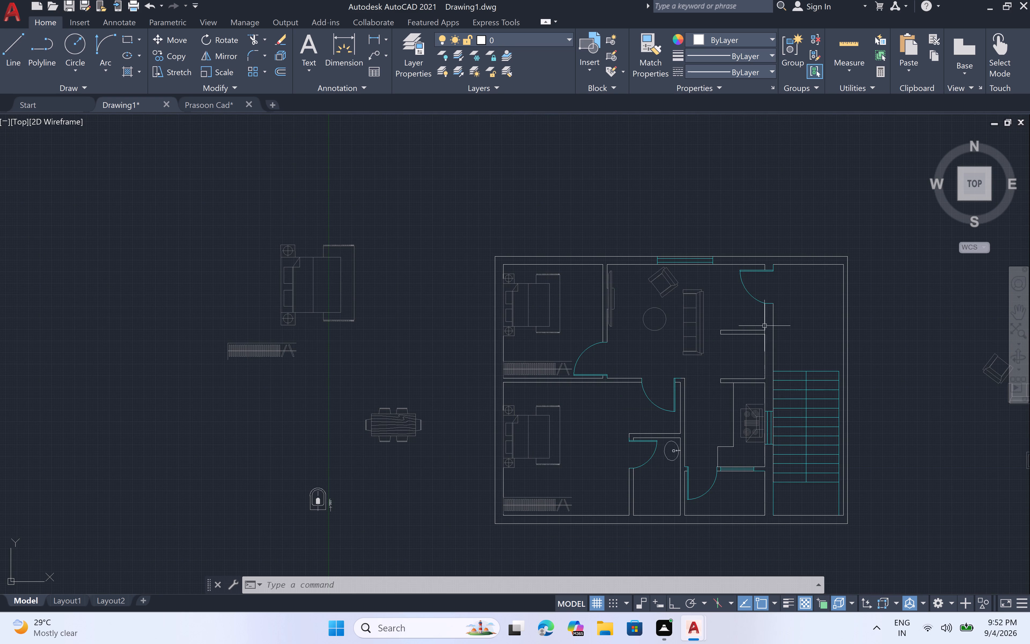
{"action": "scroll", "coordinate": [767, 266], "scroll_direction": "up", "scroll_amount": 4}
{"action": "scroll", "coordinate": [767, 266], "scroll_direction": "down", "scroll_amount": 6}
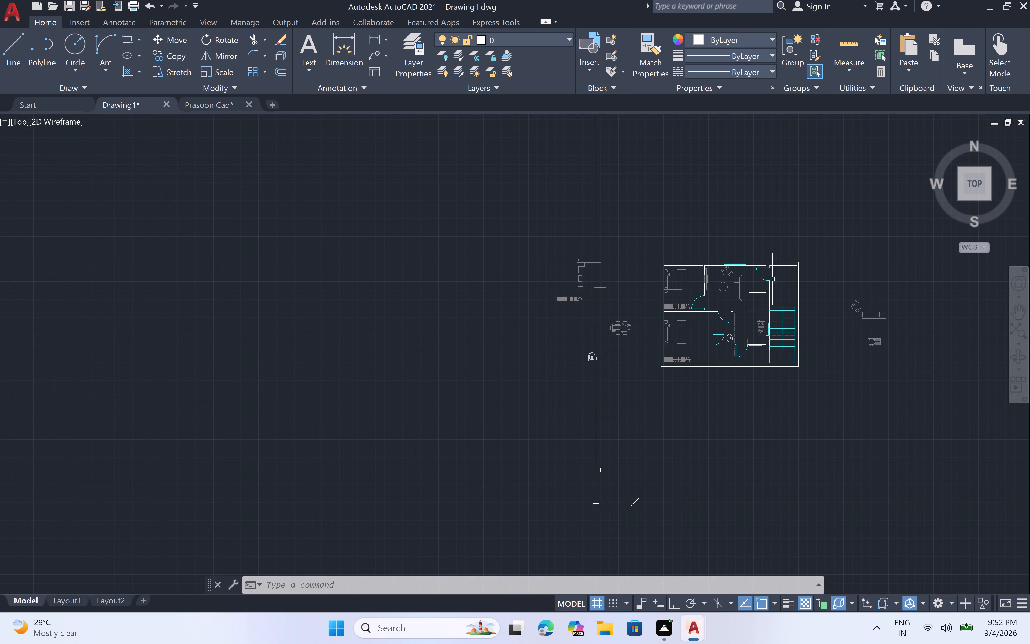
{"action": "scroll", "coordinate": [764, 264], "scroll_direction": "up", "scroll_amount": 6}
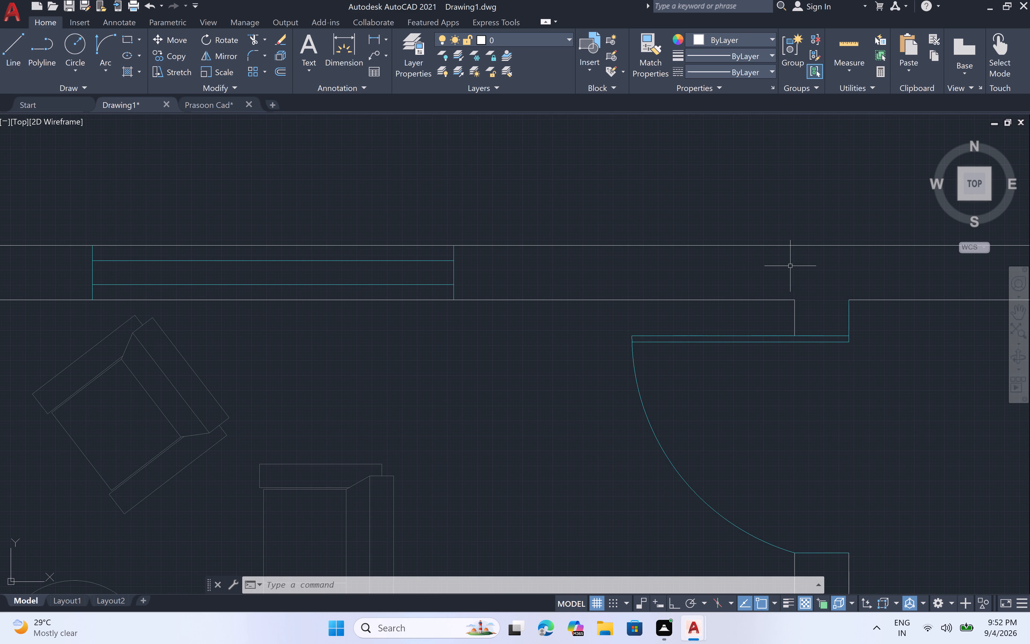
{"action": "scroll", "coordinate": [790, 266], "scroll_direction": "down", "scroll_amount": 5}
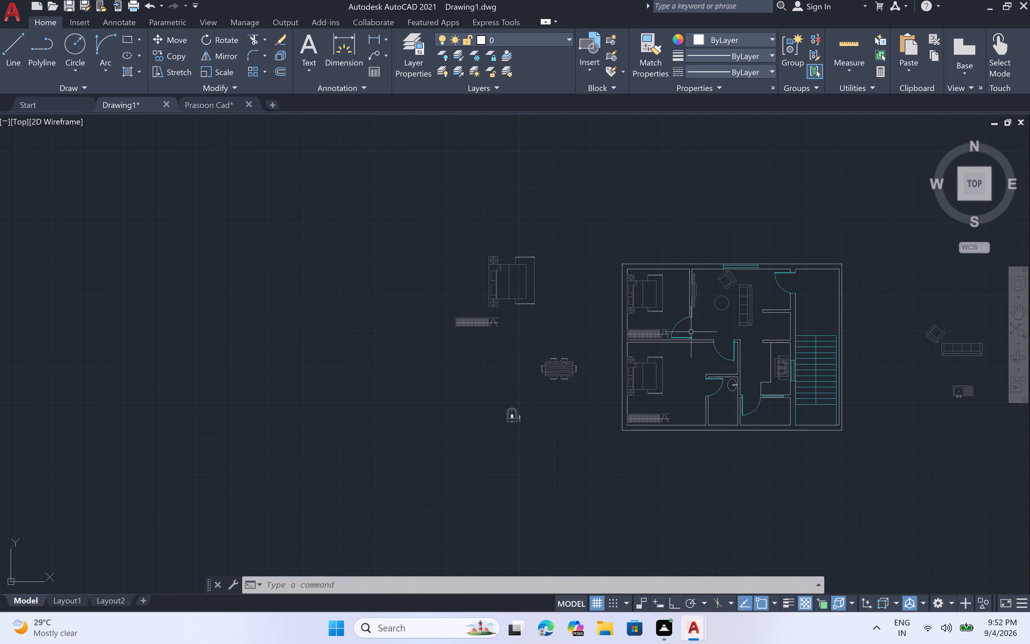
{"action": "scroll", "coordinate": [691, 332], "scroll_direction": "up", "scroll_amount": 5}
{"action": "scroll", "coordinate": [691, 332], "scroll_direction": "down", "scroll_amount": 5}
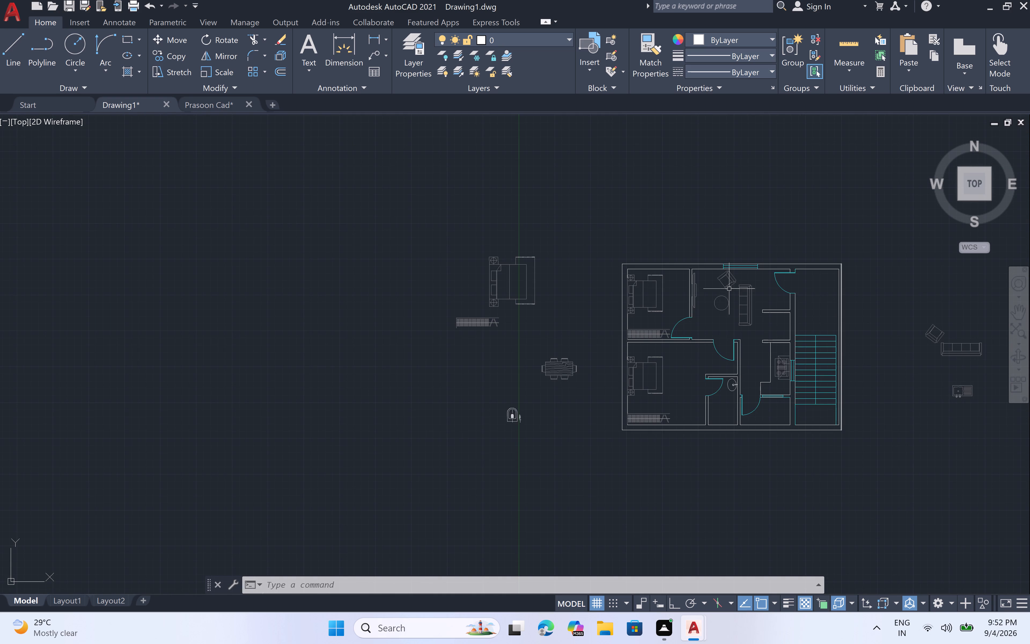
{"action": "scroll", "coordinate": [728, 265], "scroll_direction": "down", "scroll_amount": 1}
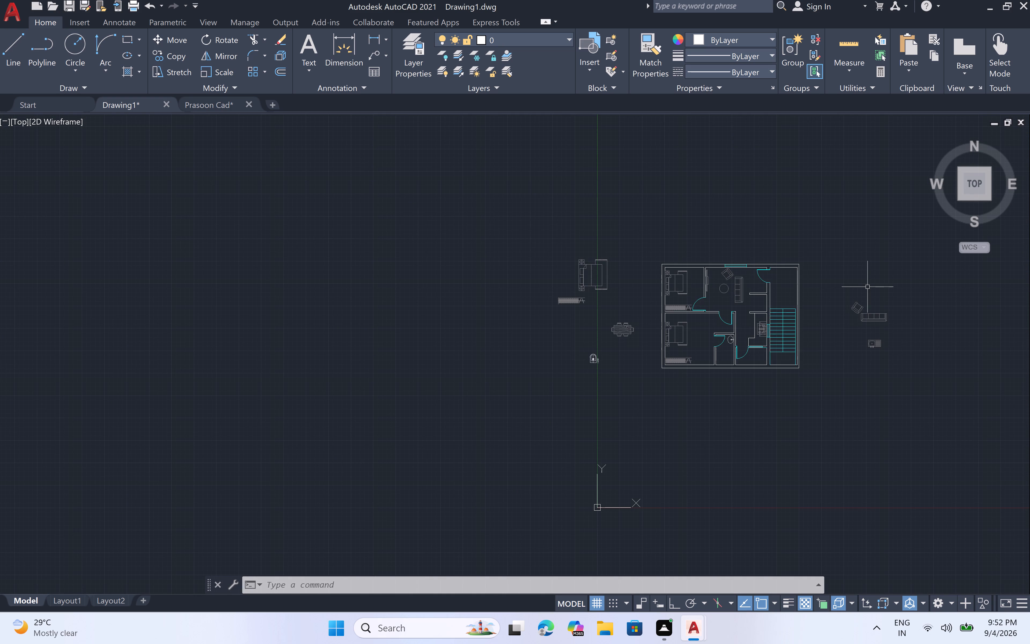
{"action": "scroll", "coordinate": [867, 287], "scroll_direction": "down", "scroll_amount": 1}
{"action": "middle_click_drag", "start_coordinate": [863, 286], "coordinate": [826, 299]}
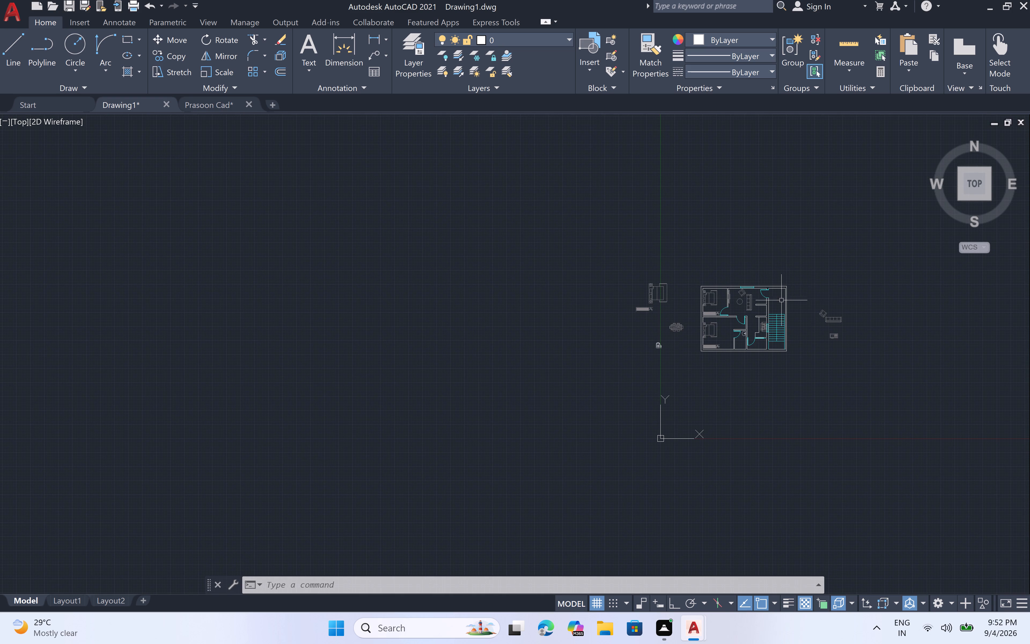
{"action": "scroll", "coordinate": [783, 302], "scroll_direction": "up", "scroll_amount": 3}
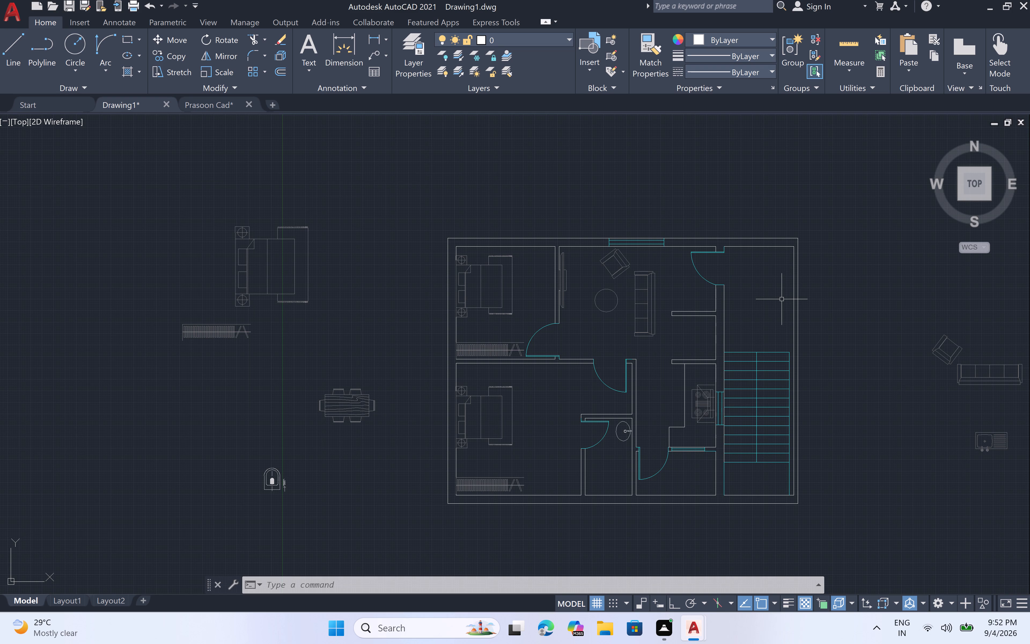
{"action": "scroll", "coordinate": [782, 299], "scroll_direction": "down", "scroll_amount": 1}
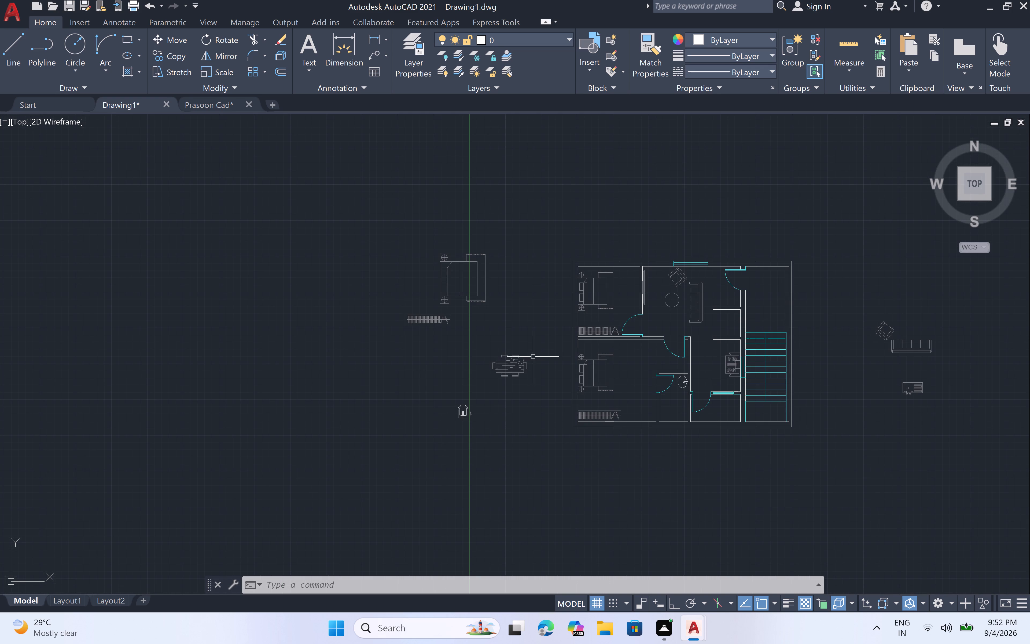
Erase all leftover furniture blocks outside the floor plan, both the group west of it and the group east of it.
{"action": "double_click", "coordinate": [514, 229]}
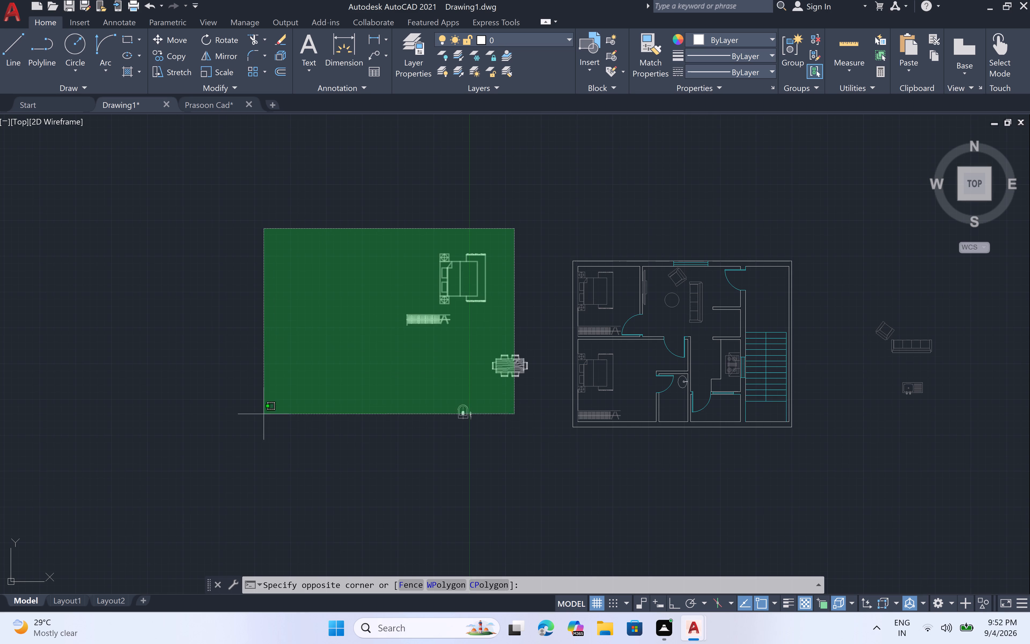
{"action": "left_click", "coordinate": [275, 454]}
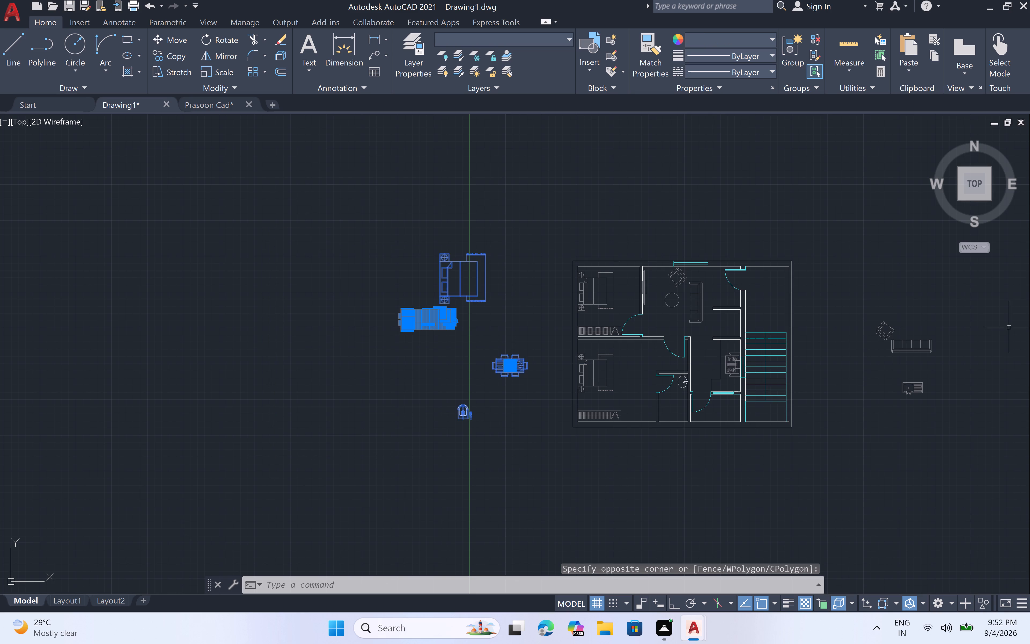
{"action": "scroll", "coordinate": [1009, 327], "scroll_direction": "down", "scroll_amount": 3}
{"action": "middle_click_drag", "start_coordinate": [1006, 365], "coordinate": [838, 402]}
{"action": "scroll", "coordinate": [836, 401], "scroll_direction": "up", "scroll_amount": 3}
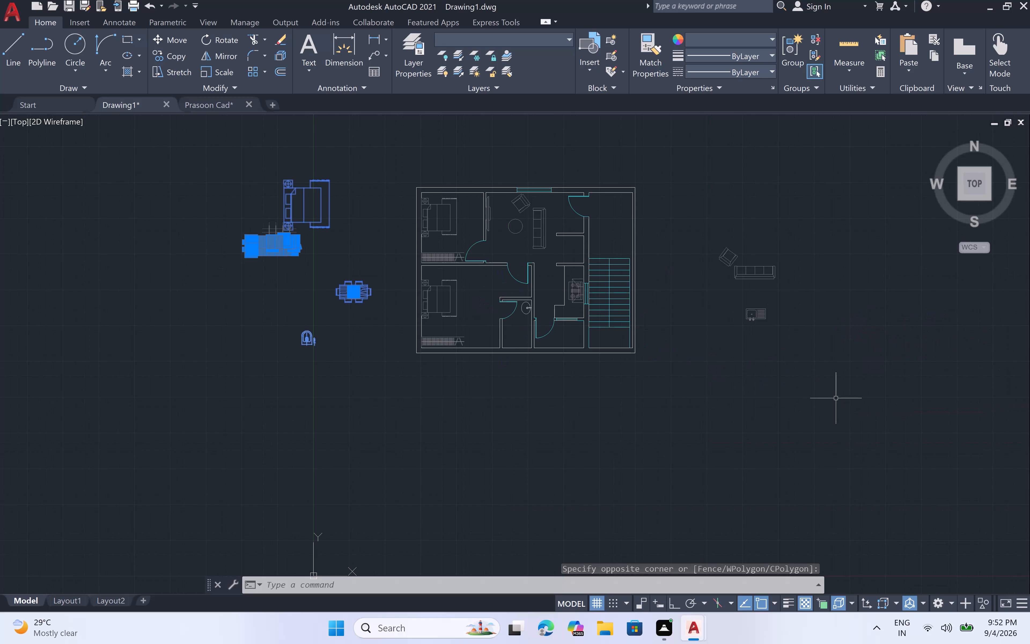
{"action": "left_click", "coordinate": [809, 238]}
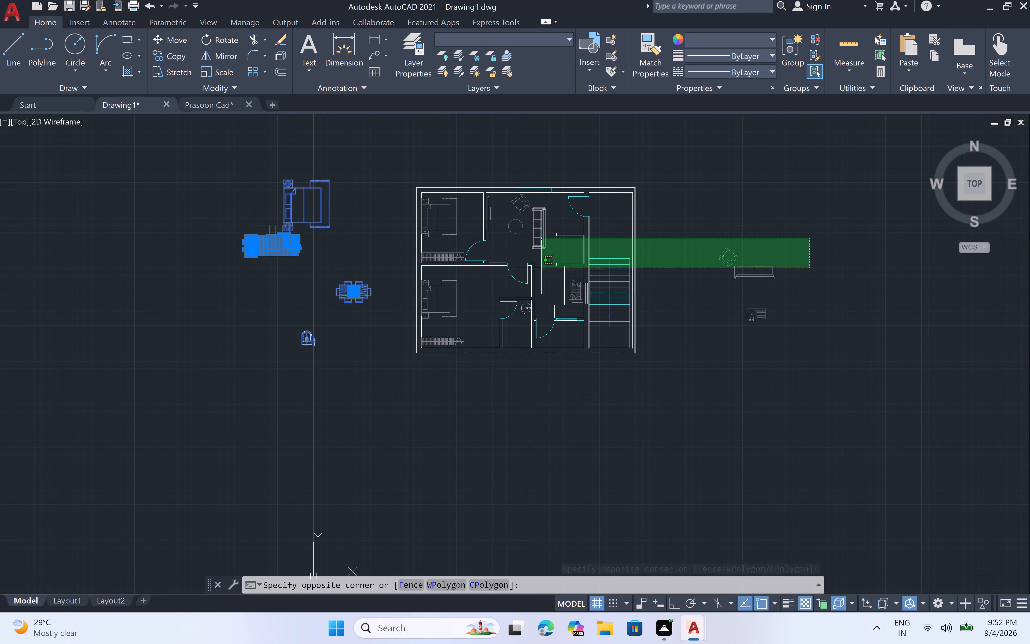
{"action": "left_click", "coordinate": [679, 335]}
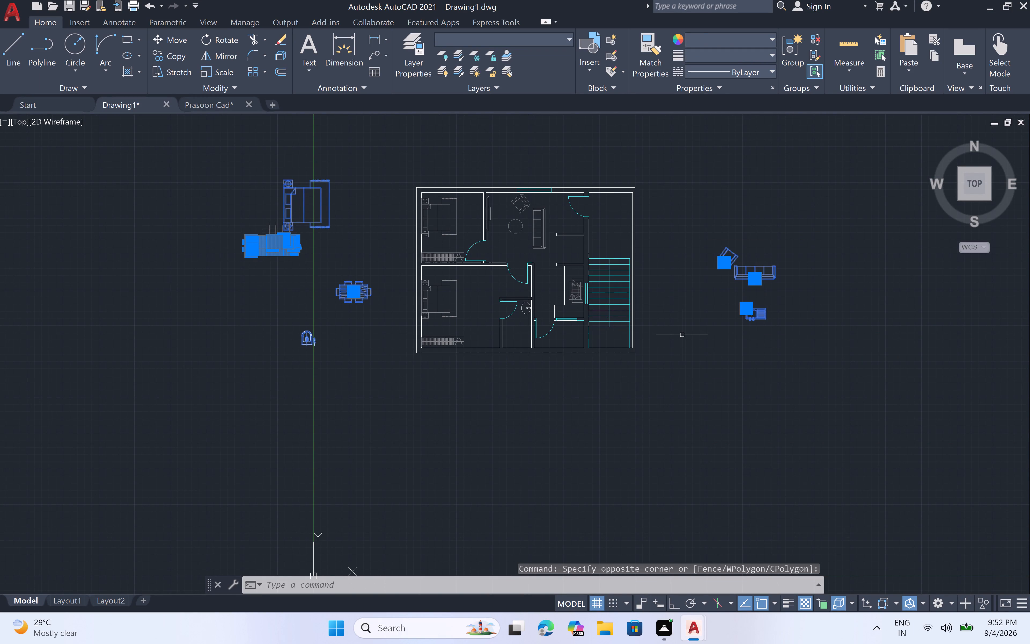
{"action": "key", "text": "Delete"}
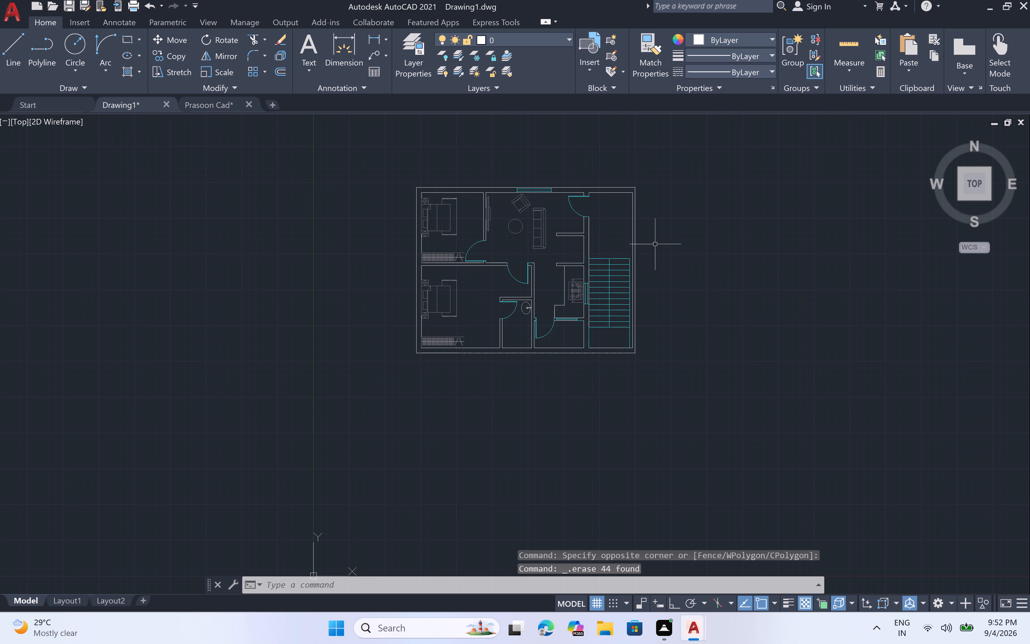
{"action": "middle_click_drag", "start_coordinate": [498, 203], "coordinate": [512, 295]}
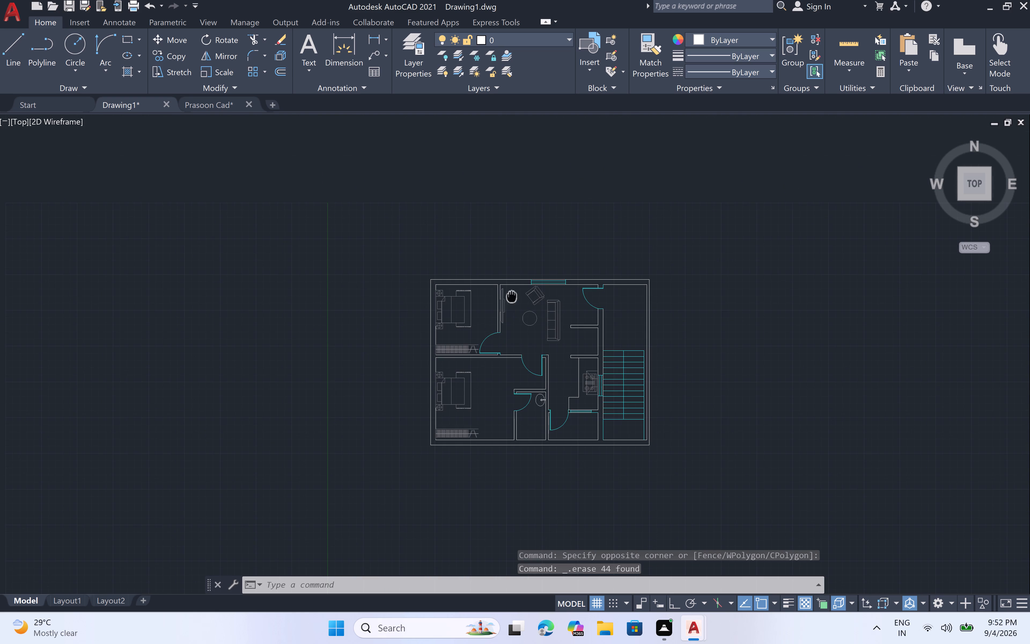
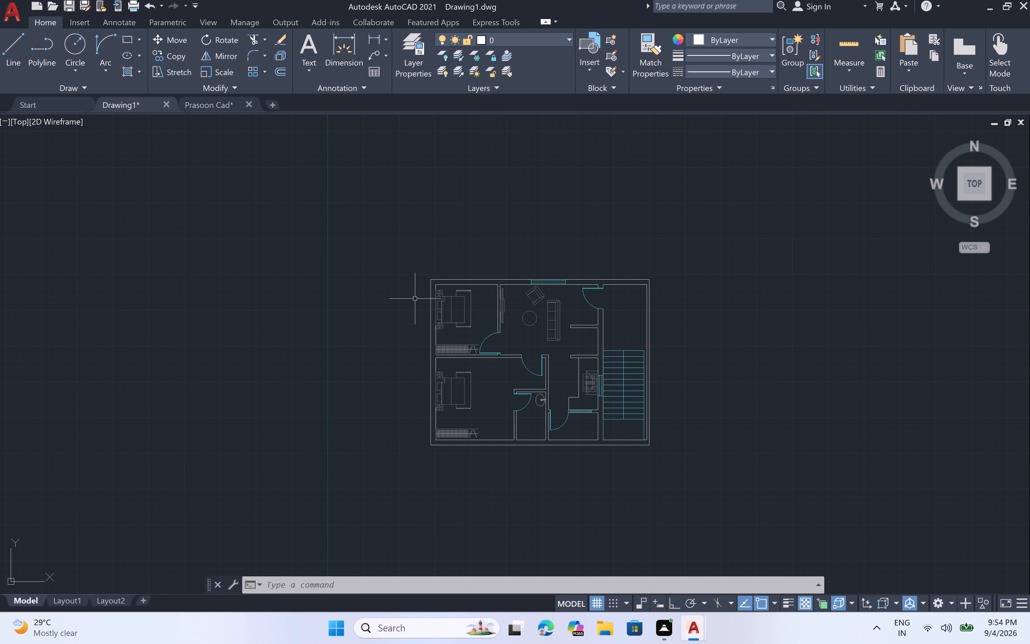
Examine the furnished floor plan, checking the northwest bedroom's bed and wardrobe up close and the overall room layout.
{"action": "scroll", "coordinate": [437, 306], "scroll_direction": "up", "scroll_amount": 4}
{"action": "scroll", "coordinate": [437, 306], "scroll_direction": "down", "scroll_amount": 3}
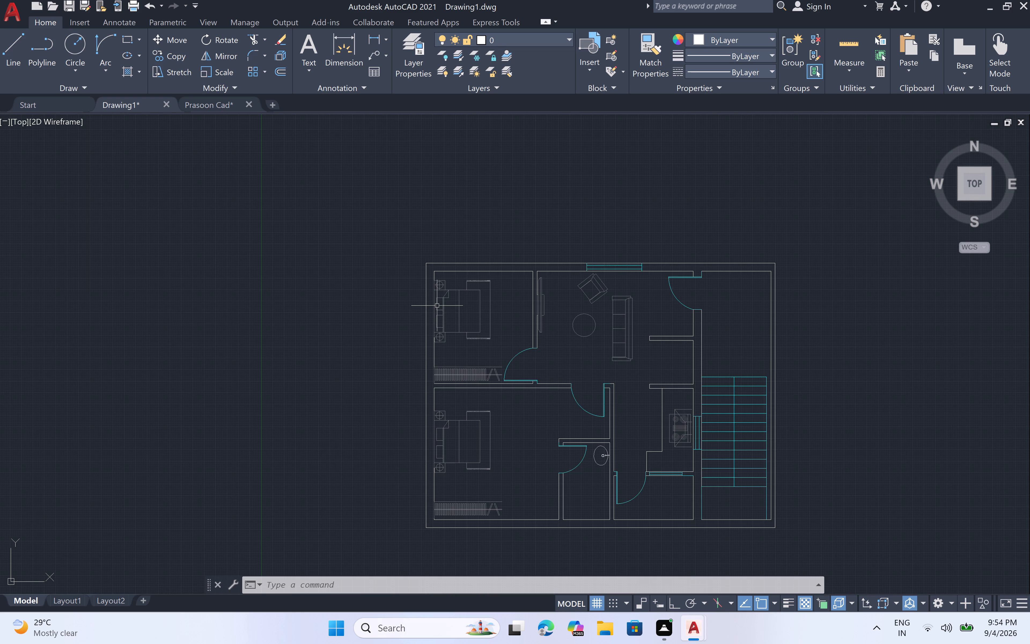
{"action": "scroll", "coordinate": [458, 372], "scroll_direction": "up", "scroll_amount": 2}
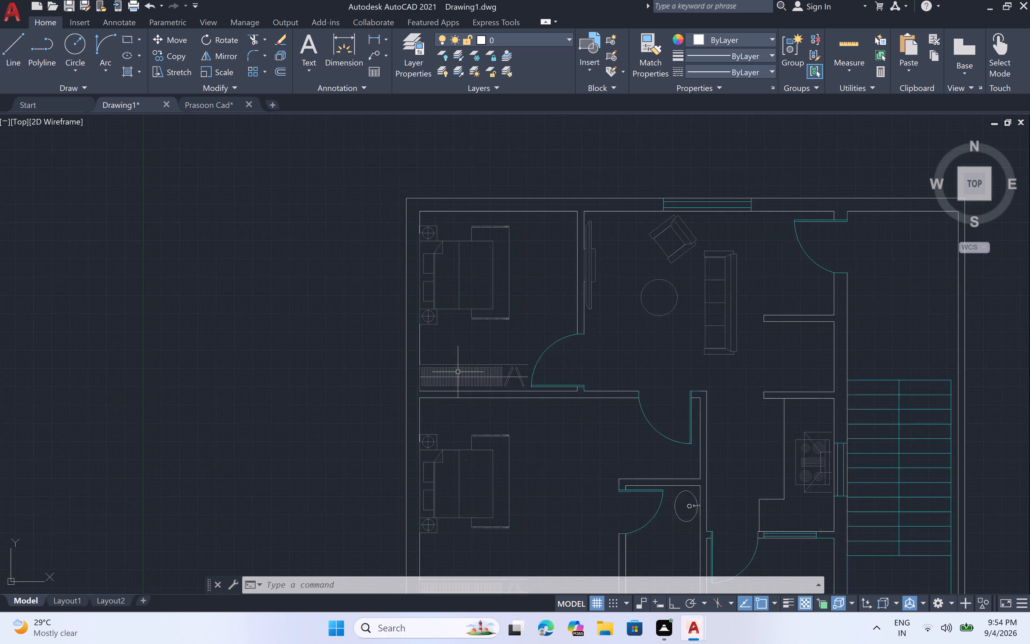
{"action": "scroll", "coordinate": [458, 372], "scroll_direction": "up", "scroll_amount": 3}
{"action": "scroll", "coordinate": [458, 372], "scroll_direction": "down", "scroll_amount": 7}
{"action": "scroll", "coordinate": [461, 362], "scroll_direction": "up", "scroll_amount": 4}
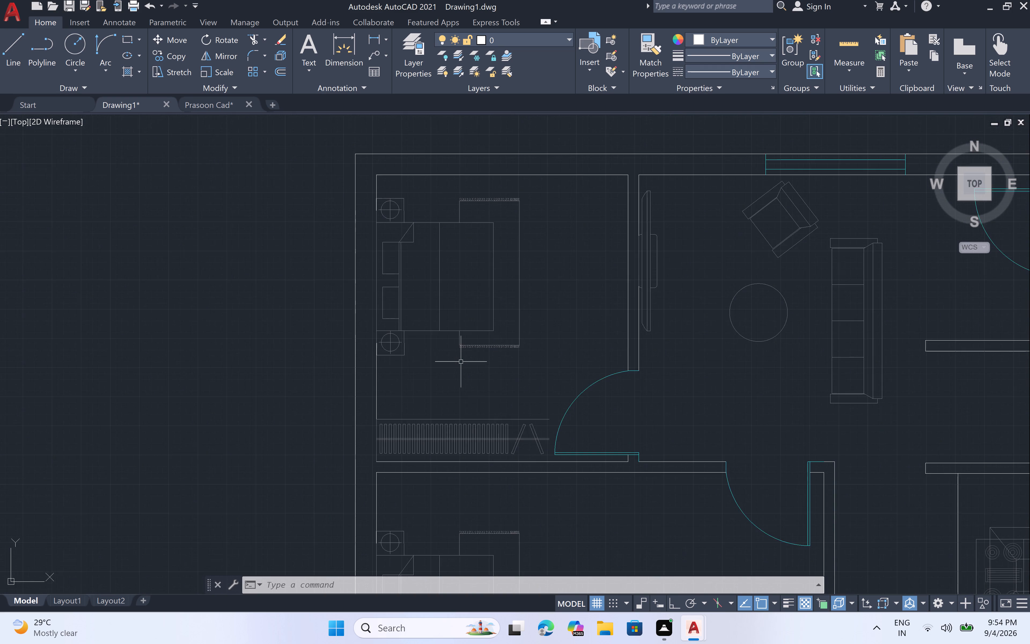
{"action": "scroll", "coordinate": [461, 362], "scroll_direction": "down", "scroll_amount": 3}
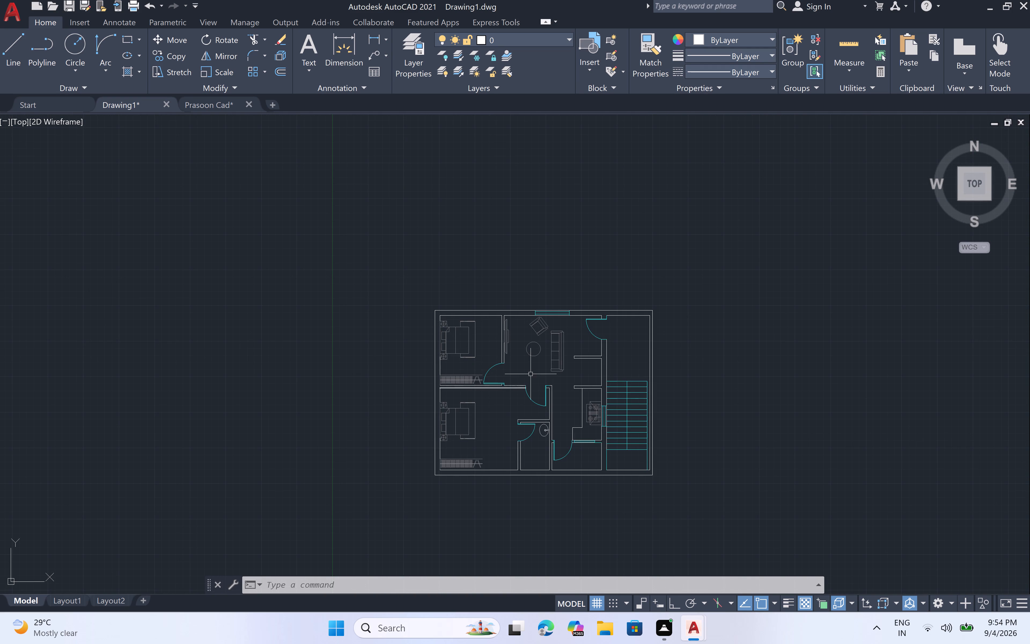
{"action": "middle_click_drag", "start_coordinate": [530, 373], "coordinate": [596, 316]}
{"action": "scroll", "coordinate": [596, 313], "scroll_direction": "up", "scroll_amount": 1}
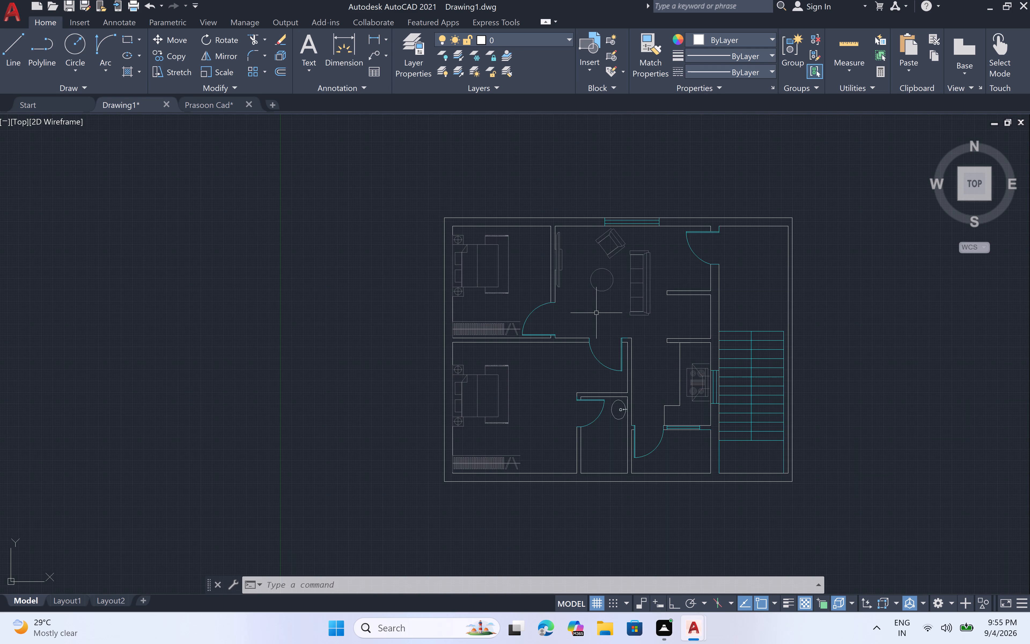
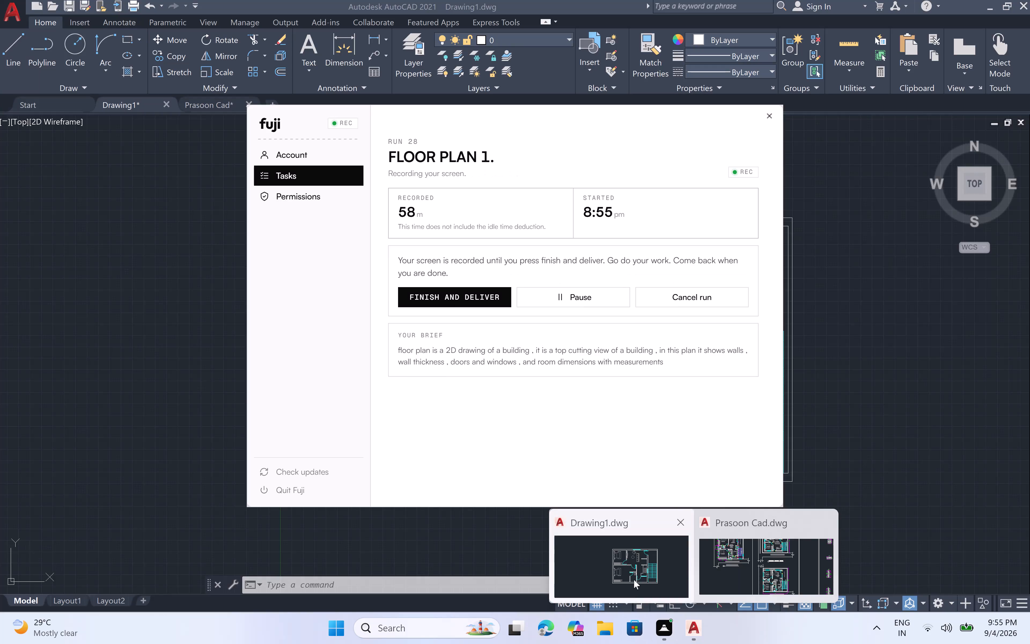
Return to Drawing1.dwg and examine the furnished floor plan, including the northwest bedroom up close and the overall layout.
{"action": "left_click", "coordinate": [634, 580]}
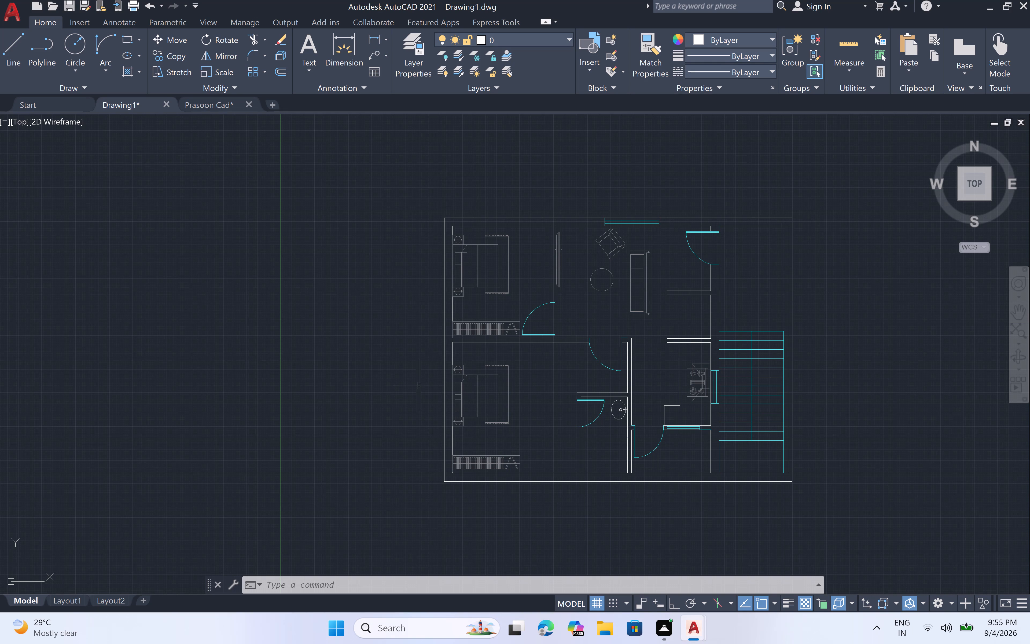
{"action": "scroll", "coordinate": [493, 213], "scroll_direction": "up", "scroll_amount": 3}
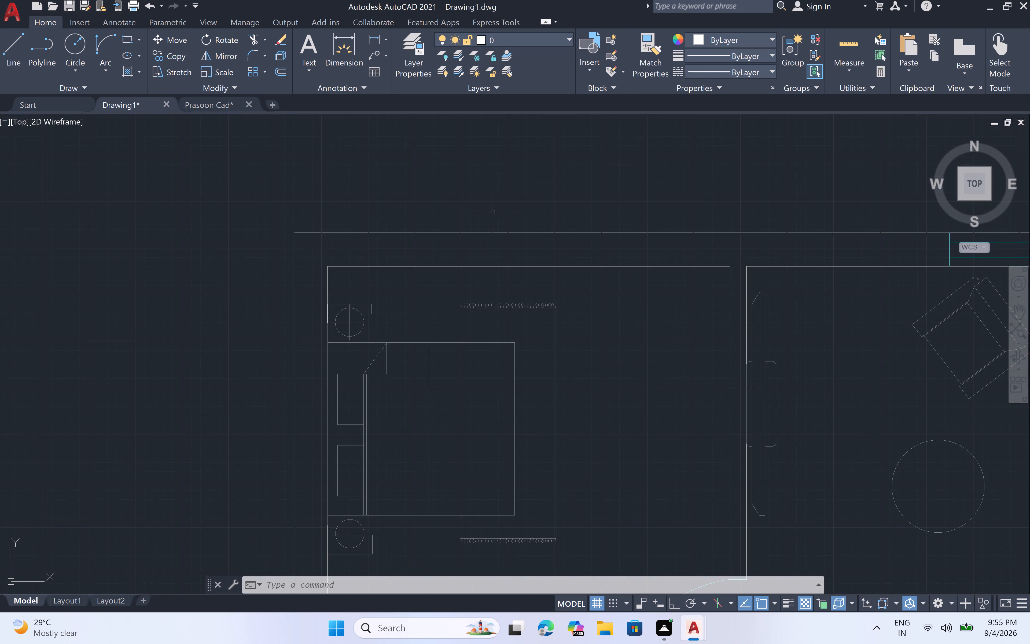
{"action": "scroll", "coordinate": [494, 211], "scroll_direction": "down", "scroll_amount": 2}
{"action": "scroll", "coordinate": [505, 283], "scroll_direction": "down", "scroll_amount": 1}
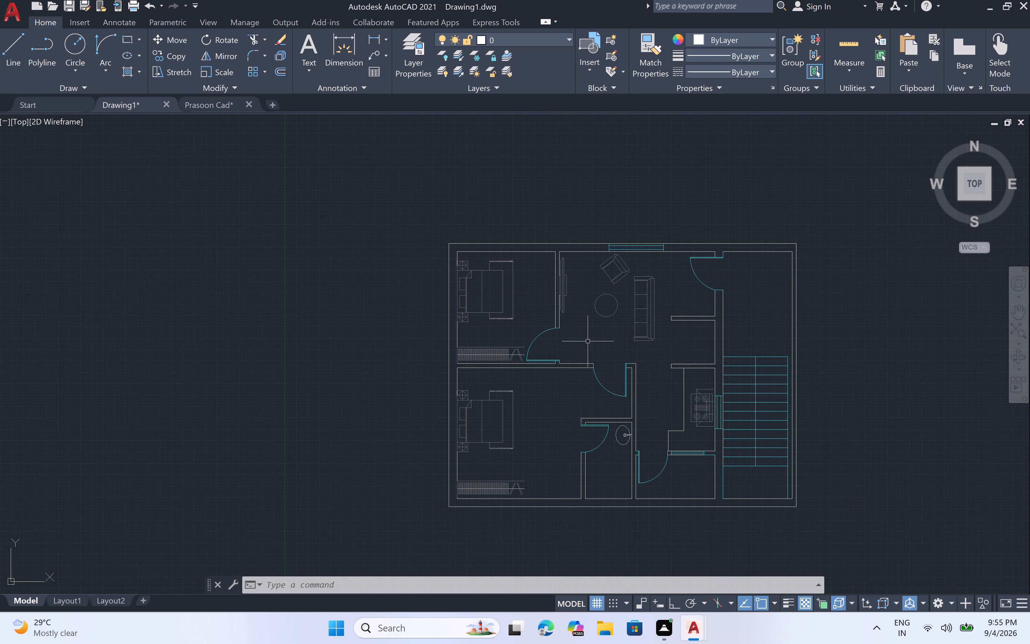
{"action": "middle_click_drag", "start_coordinate": [588, 342], "coordinate": [549, 321]}
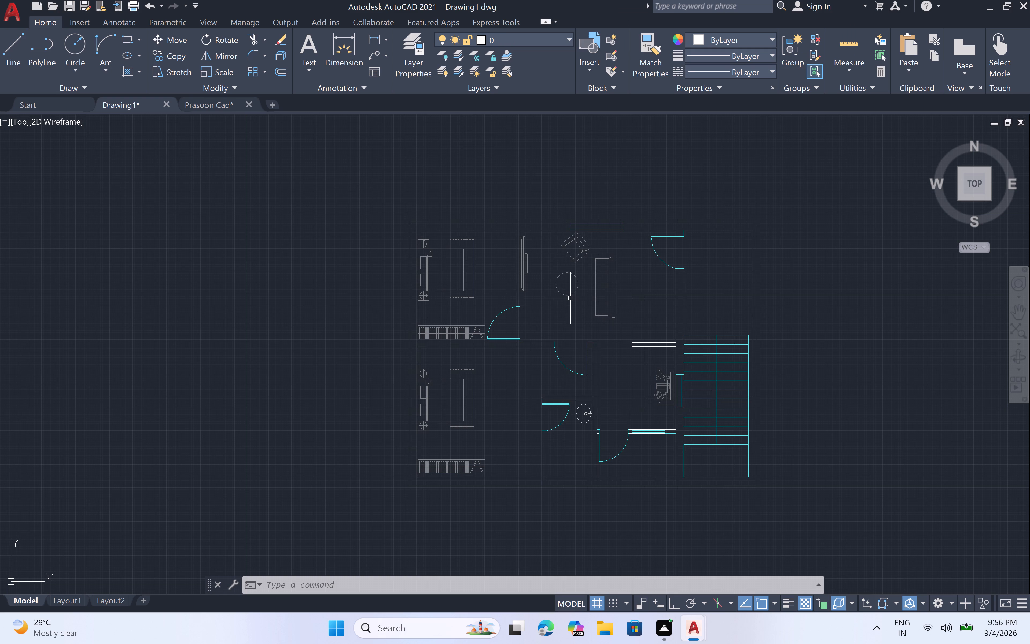
{"action": "scroll", "coordinate": [570, 298], "scroll_direction": "up", "scroll_amount": 4}
{"action": "scroll", "coordinate": [570, 298], "scroll_direction": "down", "scroll_amount": 3}
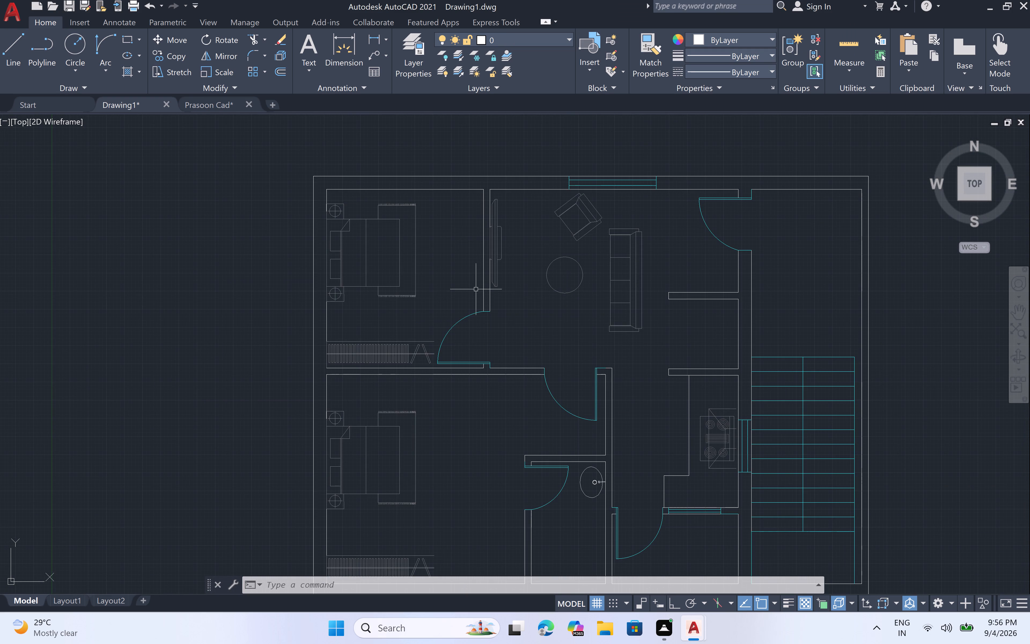
{"action": "middle_click_drag", "start_coordinate": [421, 277], "coordinate": [539, 353]}
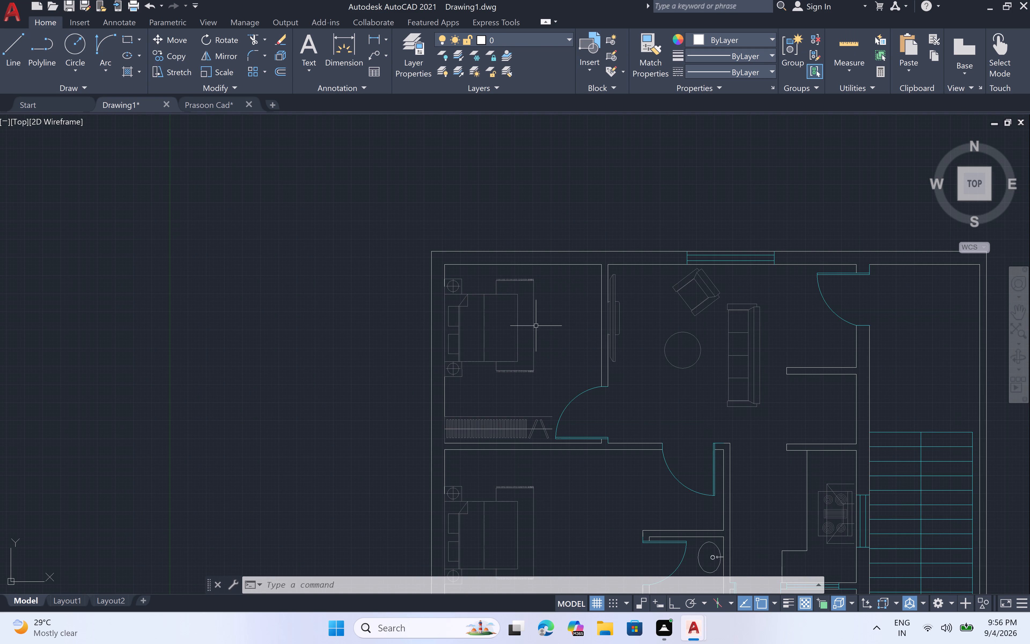
{"action": "scroll", "coordinate": [552, 307], "scroll_direction": "up", "scroll_amount": 3}
{"action": "scroll", "coordinate": [552, 307], "scroll_direction": "down", "scroll_amount": 1}
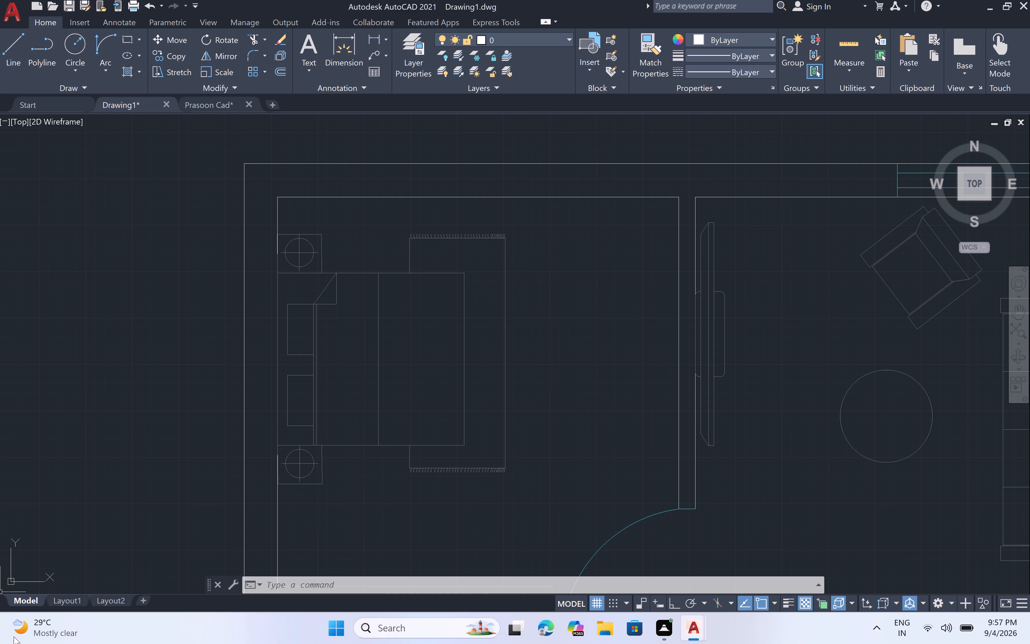
{"action": "scroll", "coordinate": [383, 478], "scroll_direction": "down", "scroll_amount": 2}
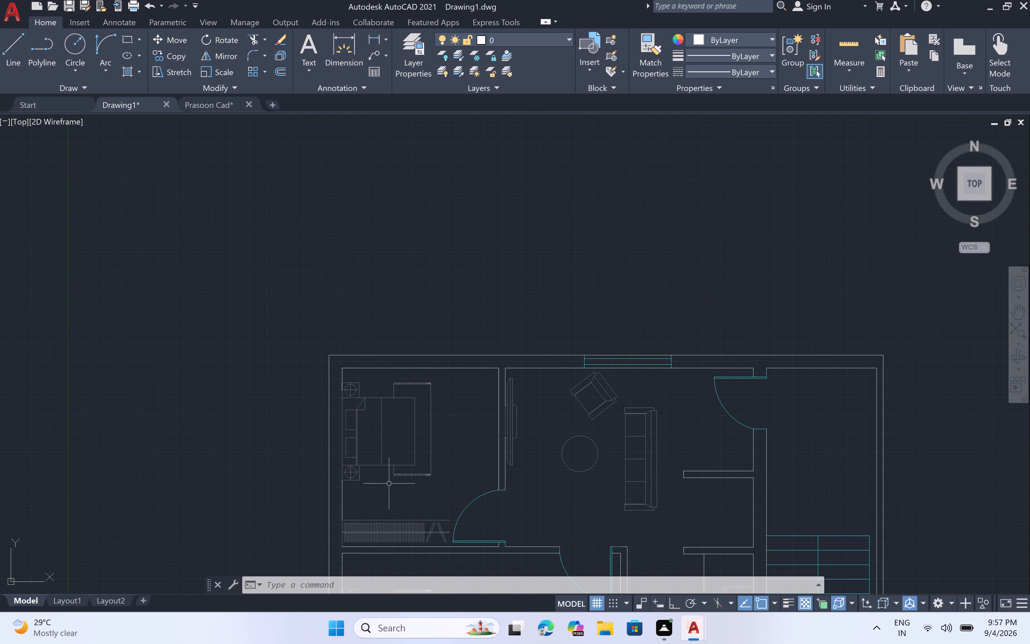
{"action": "middle_click_drag", "start_coordinate": [400, 482], "coordinate": [416, 351]}
{"action": "scroll", "coordinate": [419, 321], "scroll_direction": "down", "scroll_amount": 1}
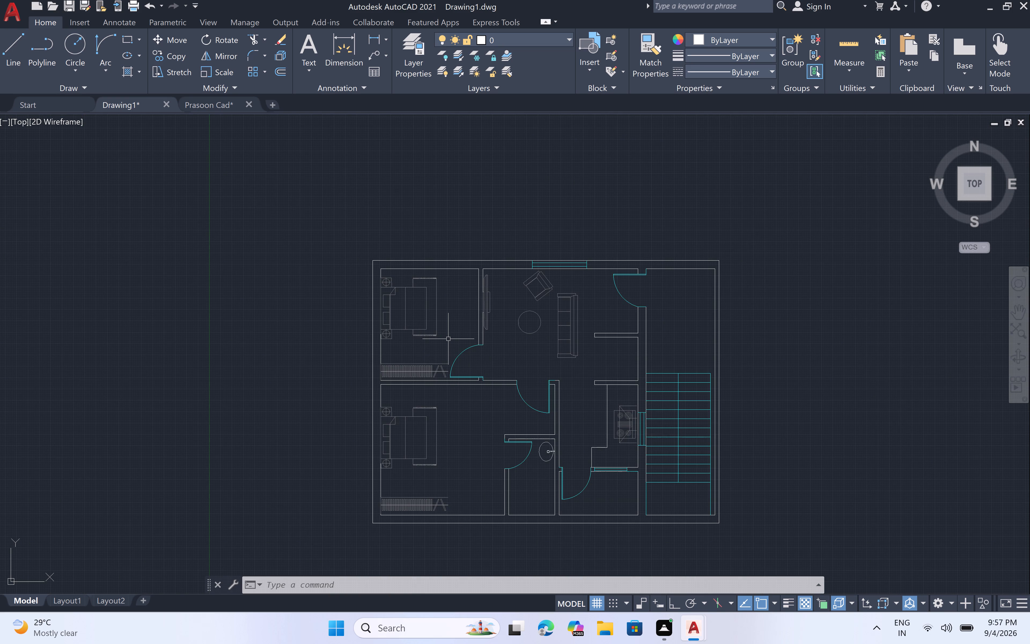
Add a two-line multiline text label reading BED ROOM-2 and 9'0"X10'3" between the bed and wardrobe in the northwest bedroom.
{"action": "scroll", "coordinate": [435, 348], "scroll_direction": "up", "scroll_amount": 1}
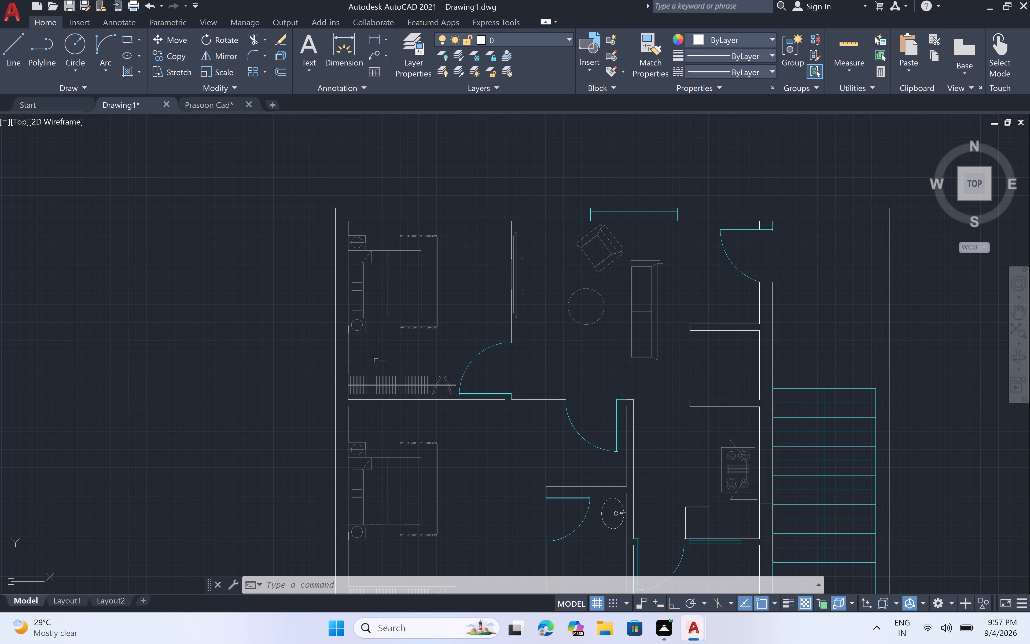
{"action": "scroll", "coordinate": [386, 342], "scroll_direction": "up", "scroll_amount": 3}
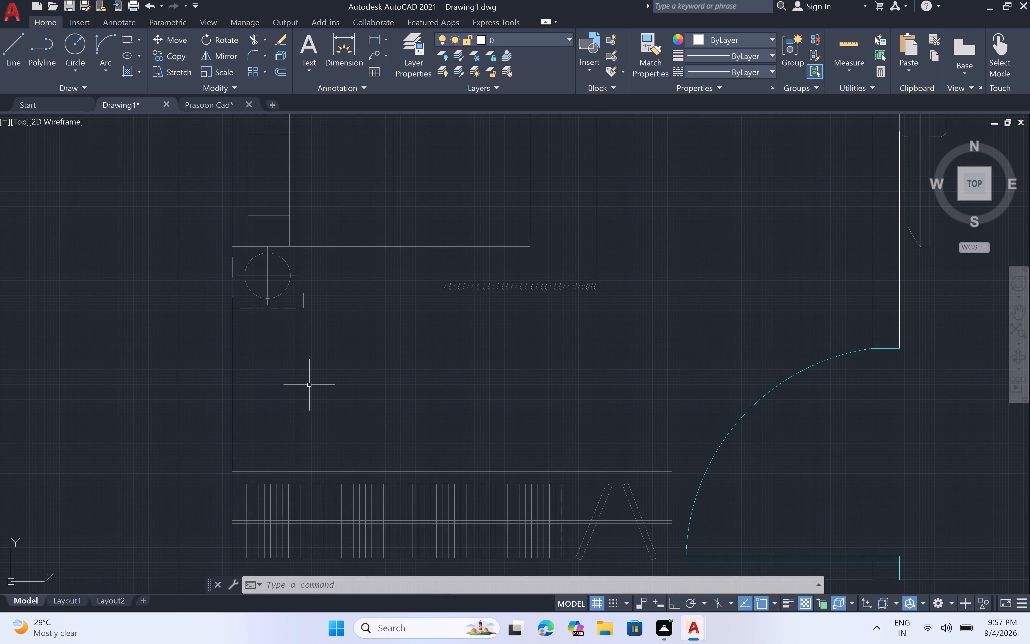
{"action": "type", "text": "mt"}
{"action": "key", "text": "space"}
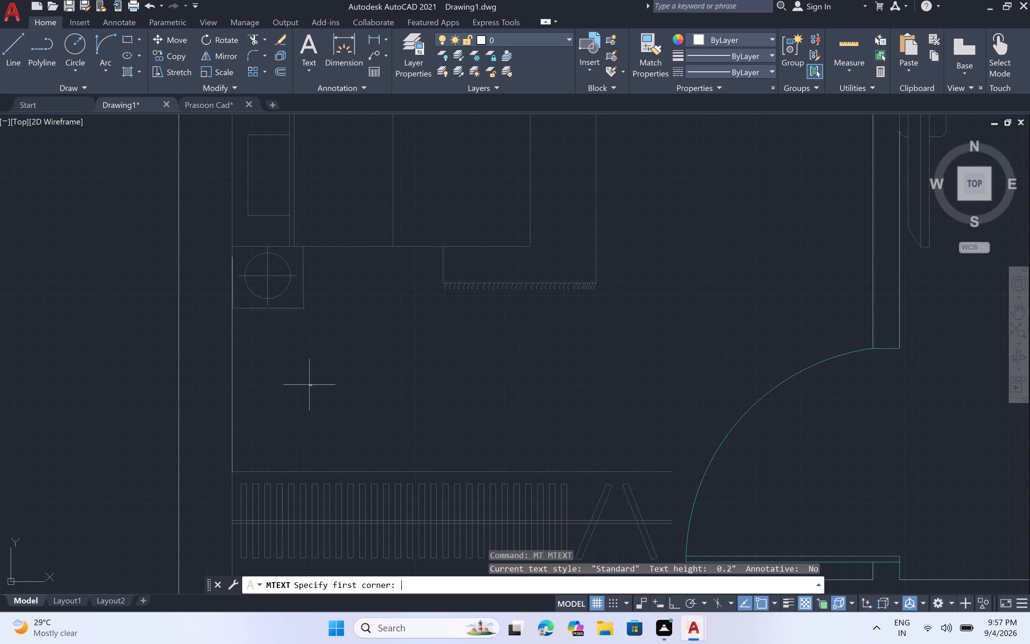
{"action": "left_click", "coordinate": [324, 349]}
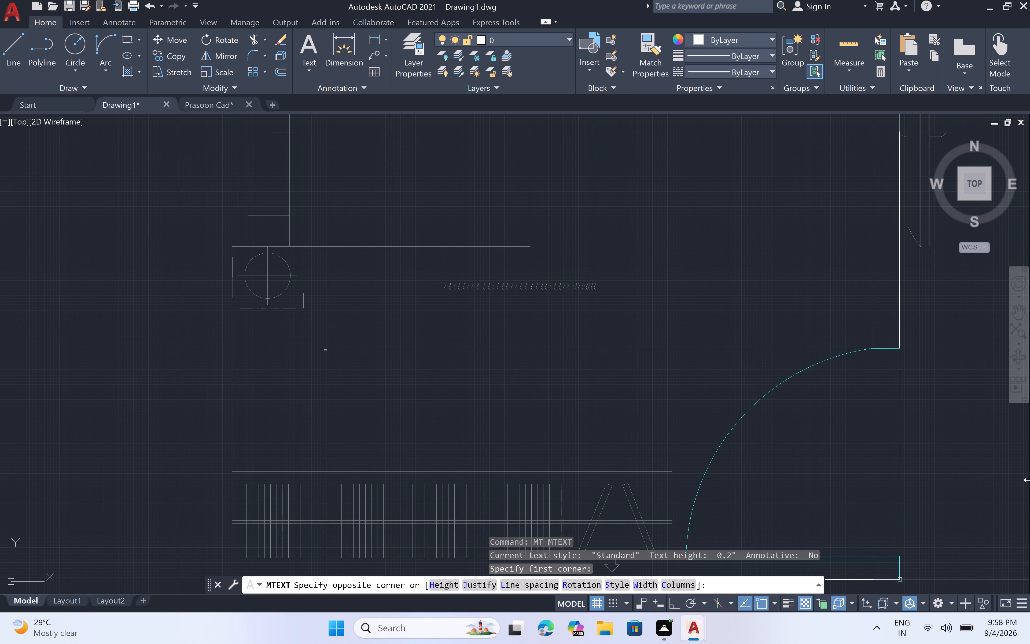
{"action": "left_click", "coordinate": [705, 420]}
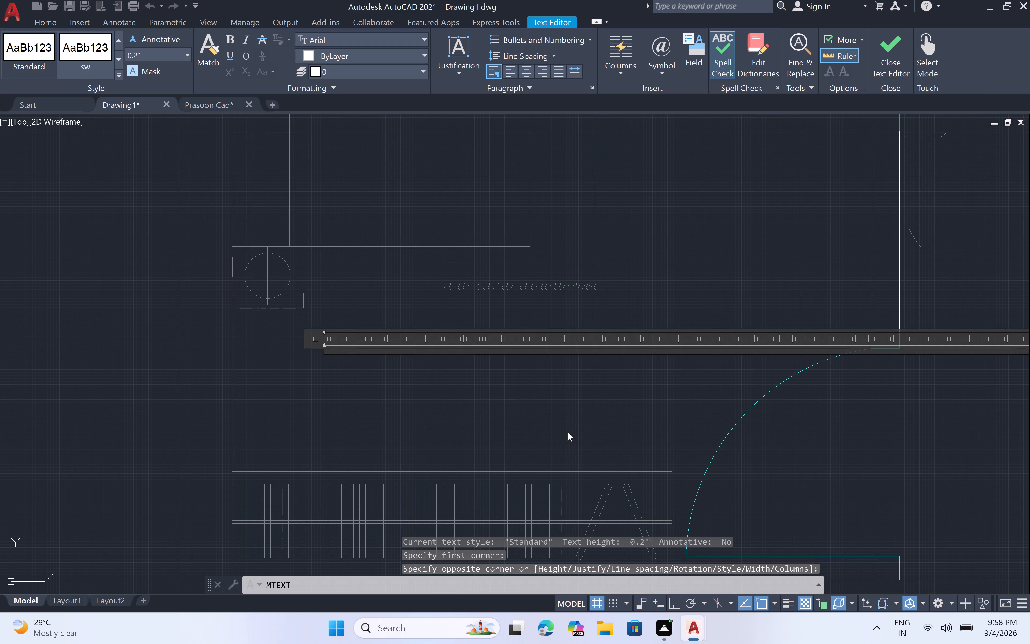
{"action": "type", "text": "BED ROOM"}
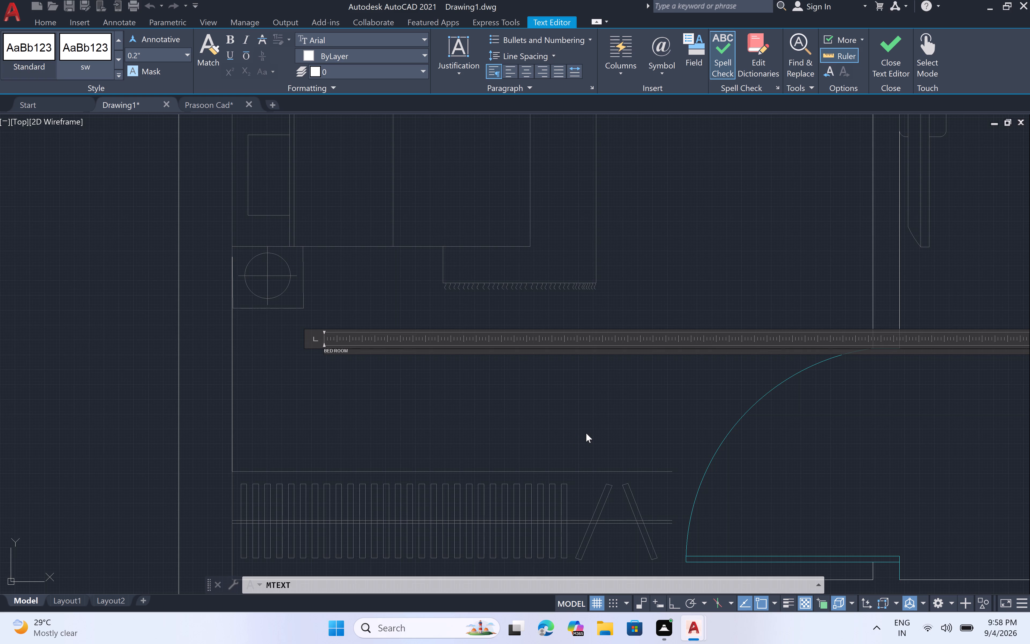
{"action": "key", "text": "minus"}
{"action": "key", "text": "2"}
{"action": "key", "text": "Return"}
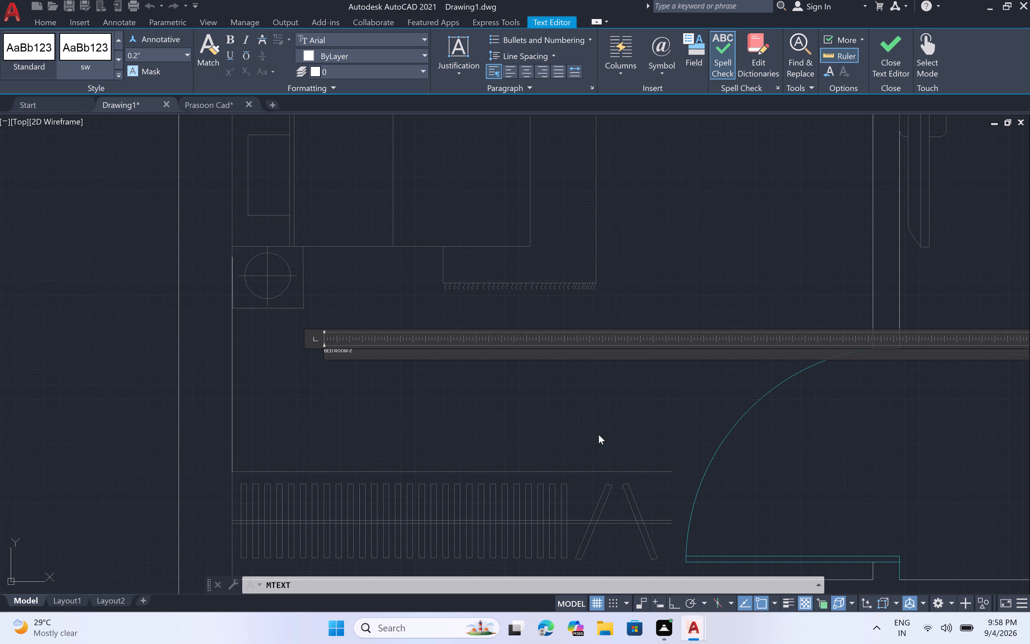
{"action": "key", "text": "9"}
{"action": "type", "text": "'0\""}
{"action": "key", "text": "x"}
{"action": "type", "text": "10'"}
{"action": "type", "text": "3\""}
{"action": "left_click_drag", "start_coordinate": [599, 433], "coordinate": [602, 433]}
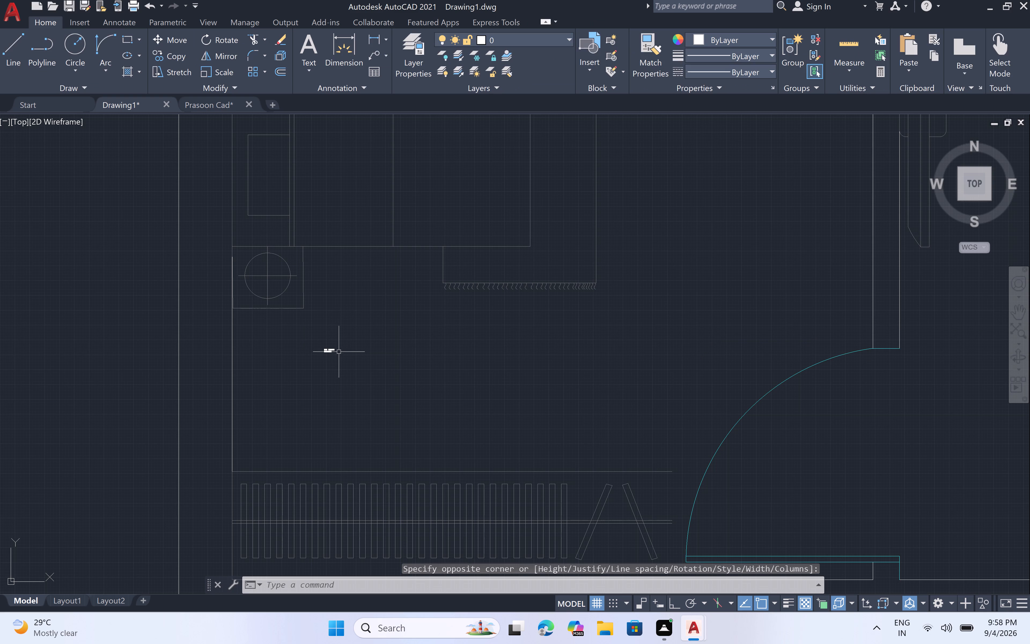
Set the northwest bedroom label's text height to 6" in its properties.
{"action": "left_click", "coordinate": [327, 348]}
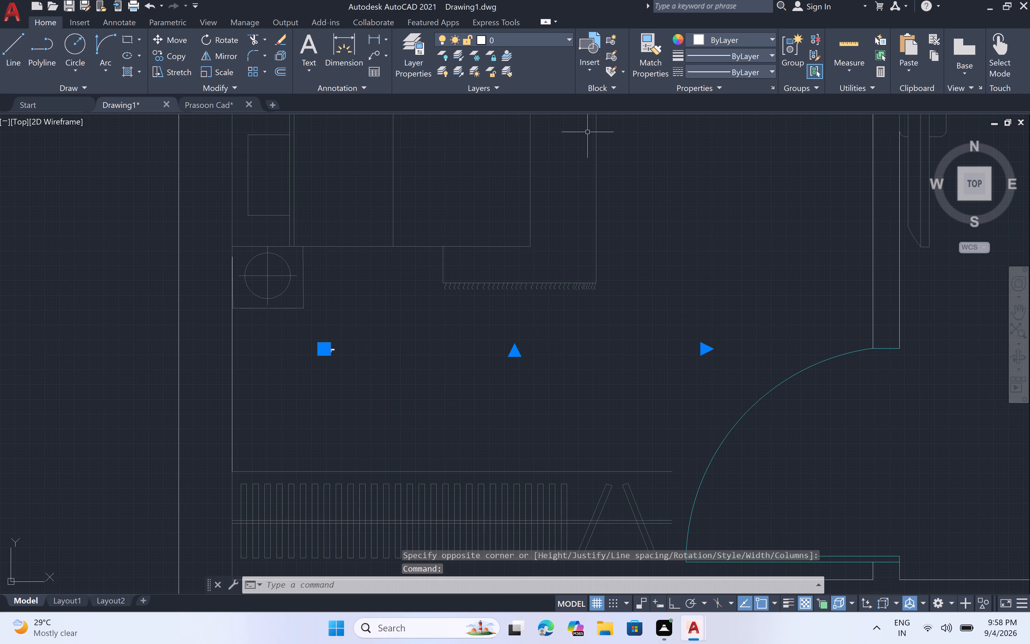
{"action": "left_click", "coordinate": [458, 430]}
{"action": "left_click", "coordinate": [460, 424]}
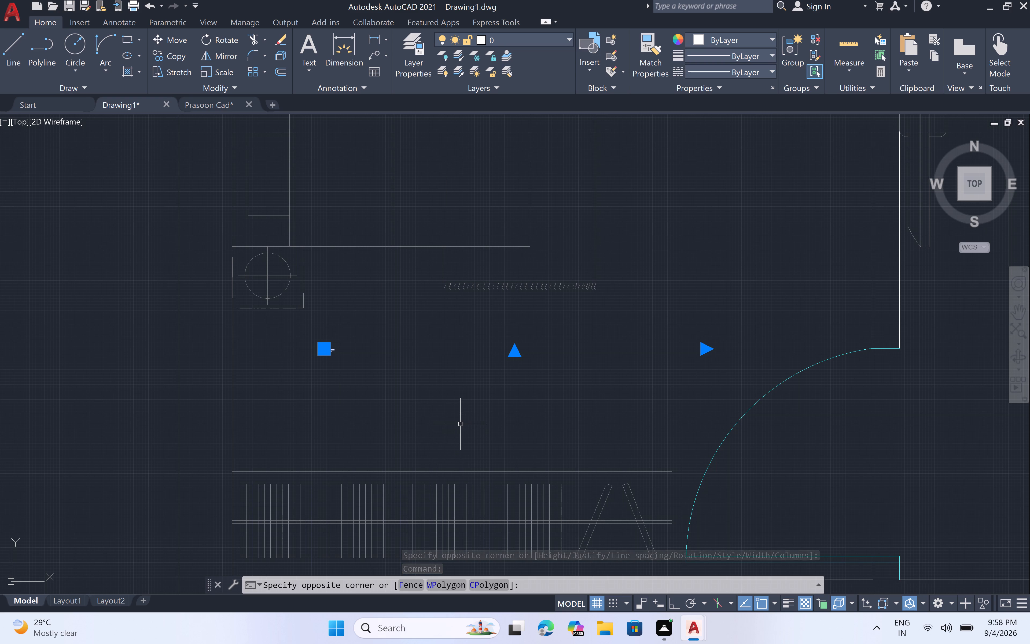
{"action": "right_click", "coordinate": [459, 422]}
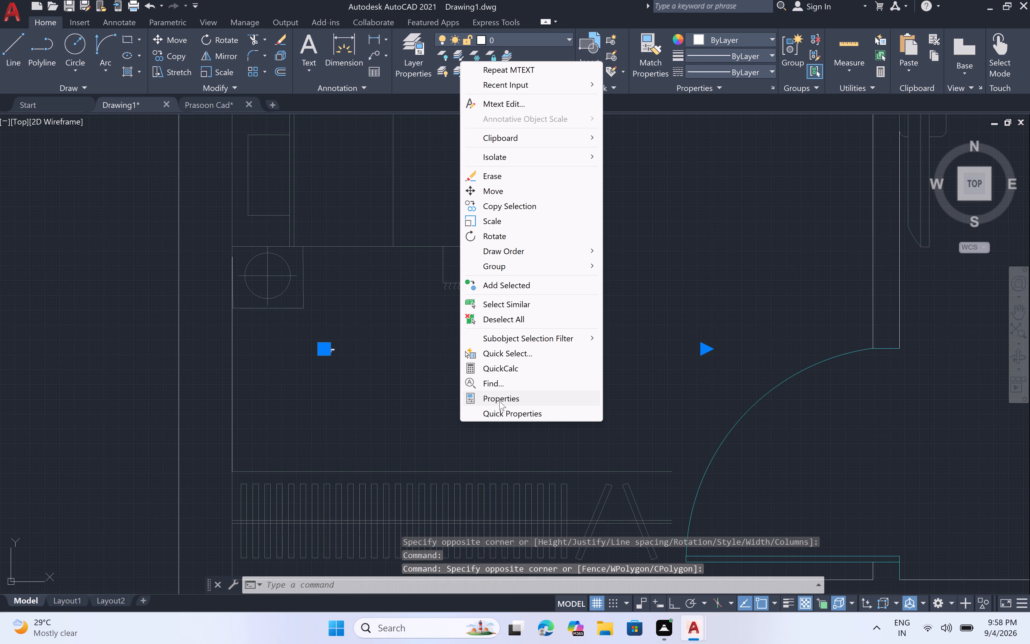
{"action": "left_click", "coordinate": [499, 396]}
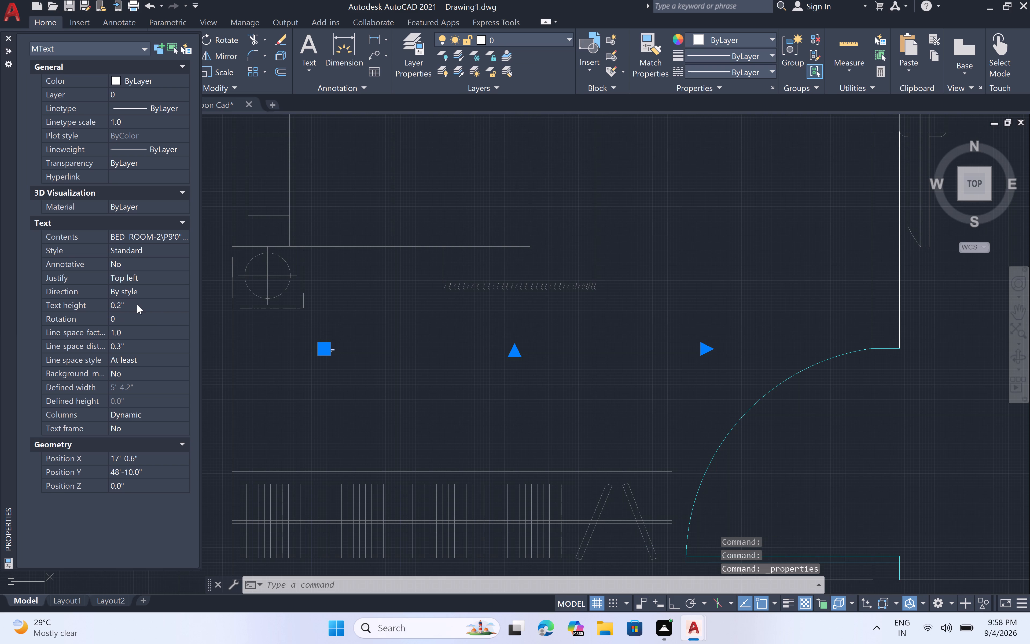
{"action": "left_click", "coordinate": [137, 308]}
{"action": "key", "text": "BackSpace"}
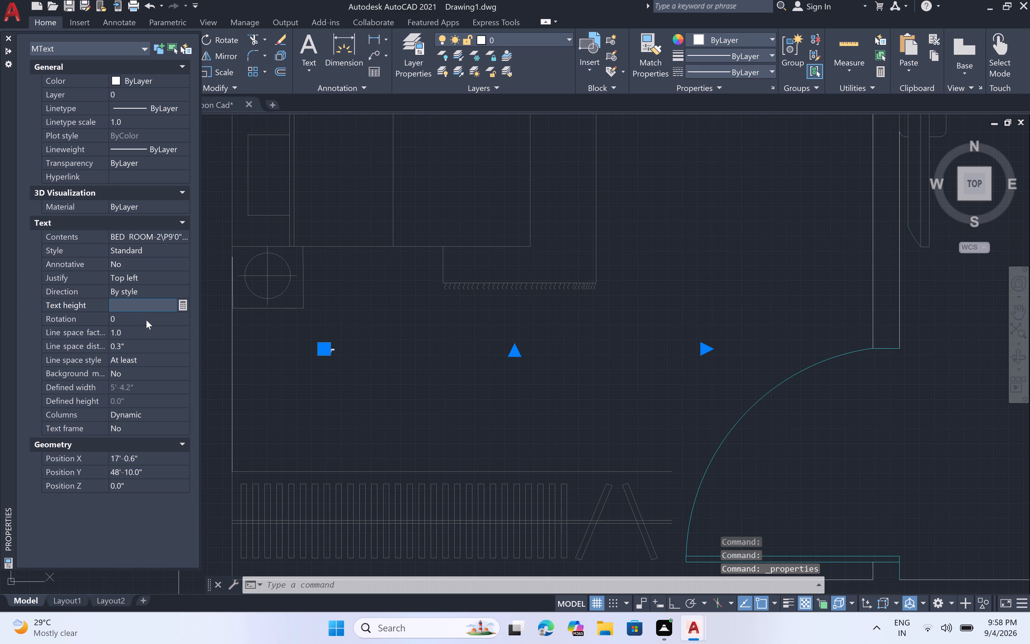
{"action": "type", "text": "6\""}
{"action": "left_click", "coordinate": [388, 396]}
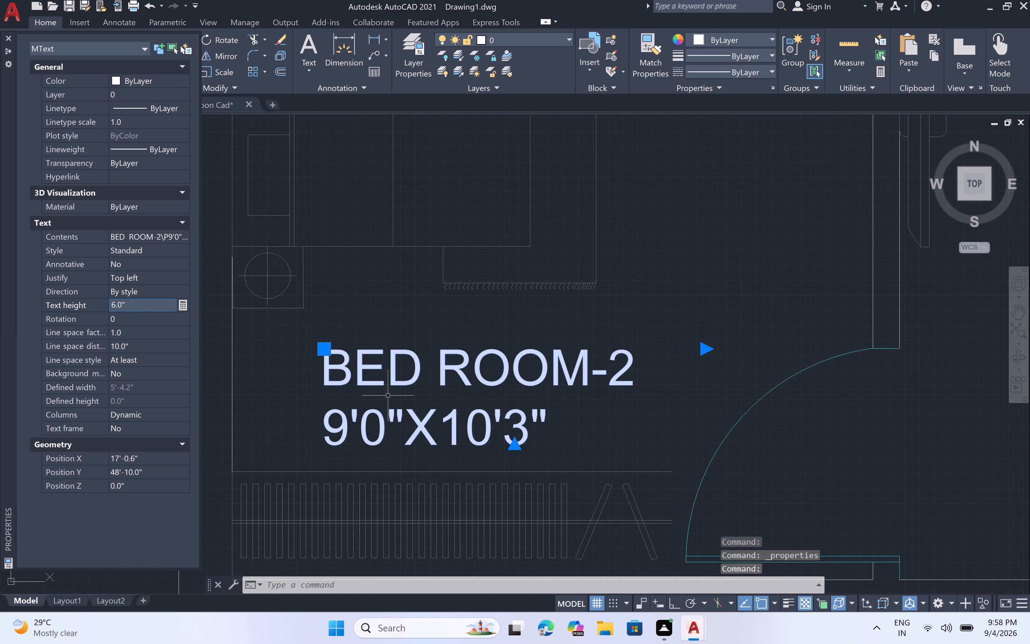
{"action": "key", "text": "Escape"}
Move the BED ROOM-2 label onto the TEXT layer.
{"action": "scroll", "coordinate": [387, 386], "scroll_direction": "down", "scroll_amount": 4}
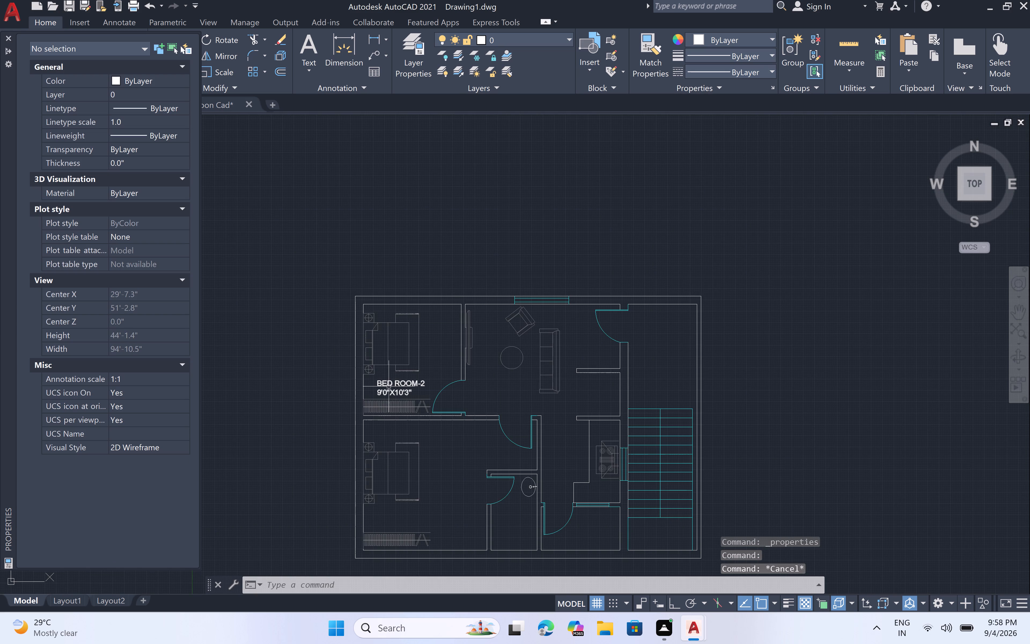
{"action": "scroll", "coordinate": [389, 385], "scroll_direction": "up", "scroll_amount": 3}
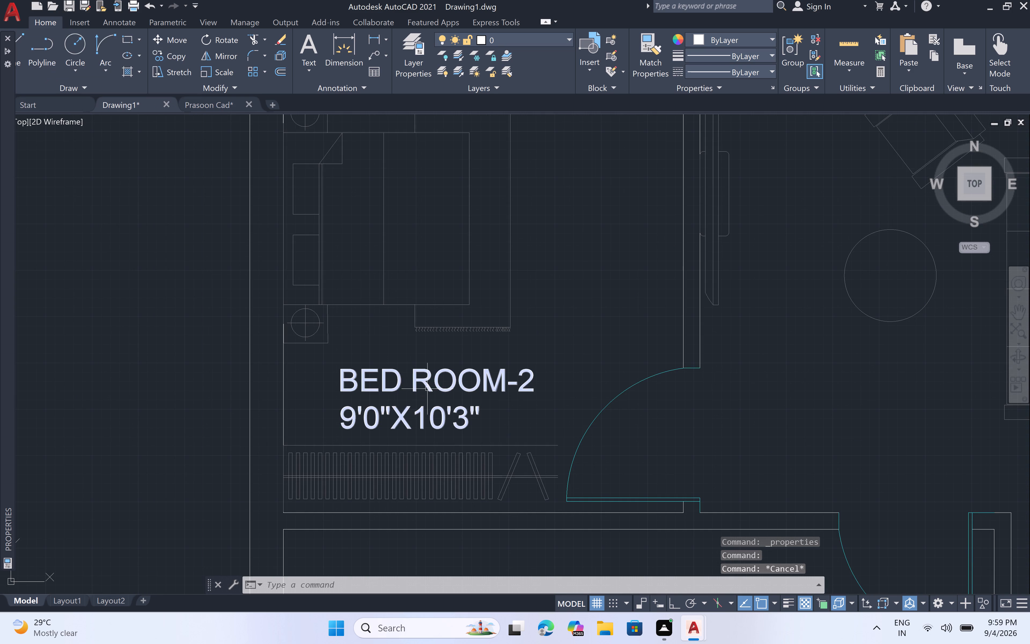
{"action": "left_click", "coordinate": [427, 381]}
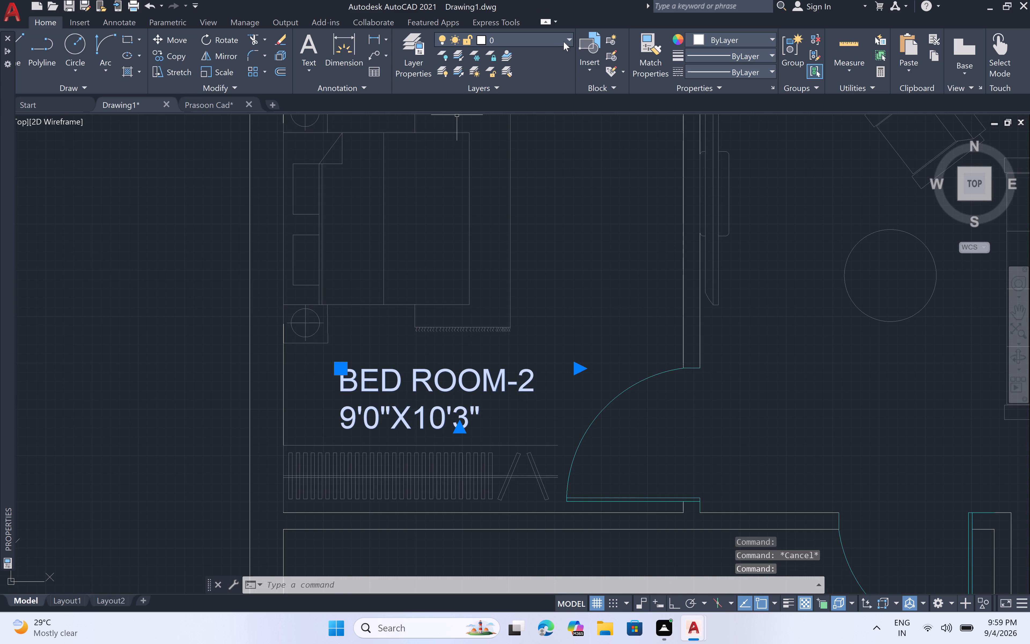
{"action": "left_click", "coordinate": [569, 36]}
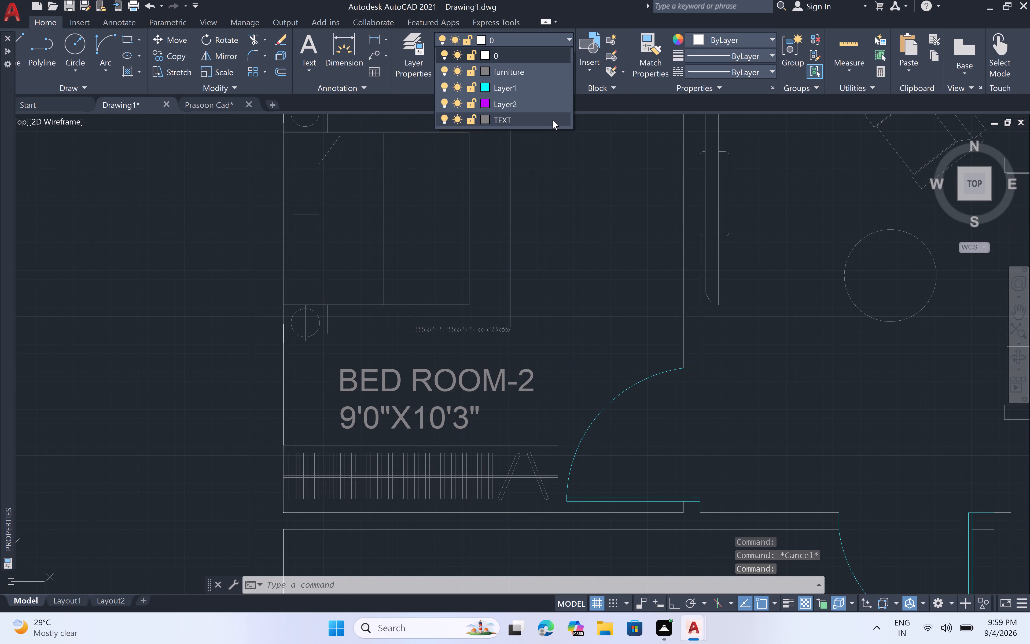
{"action": "left_click", "coordinate": [553, 120]}
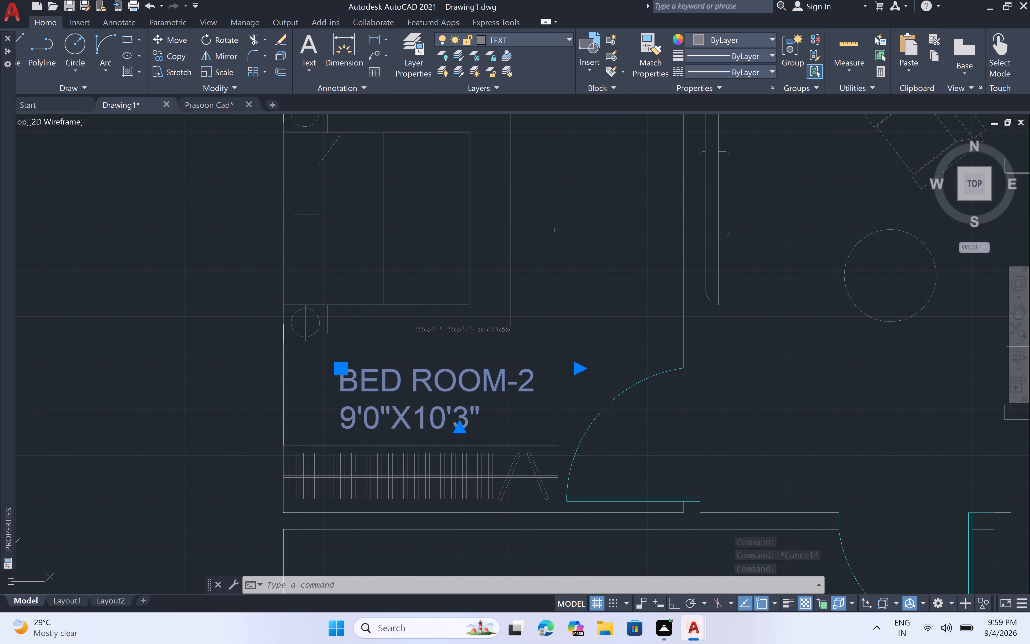
{"action": "key", "text": "Escape"}
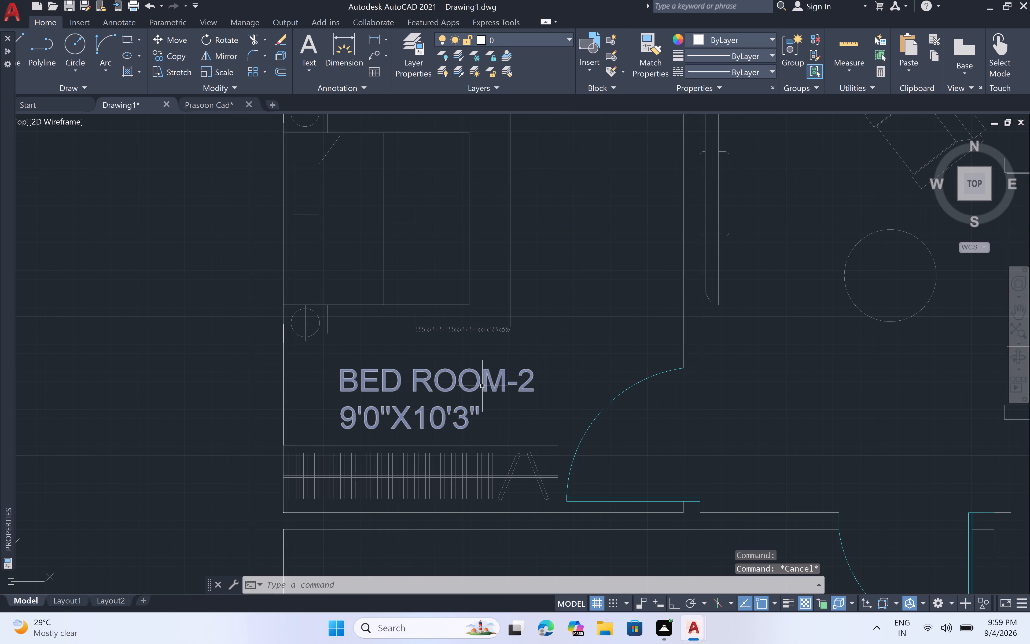
Set the BED ROOM-2 label's text height to 4" in its properties.
{"action": "left_click", "coordinate": [484, 383]}
{"action": "right_click", "coordinate": [495, 391]}
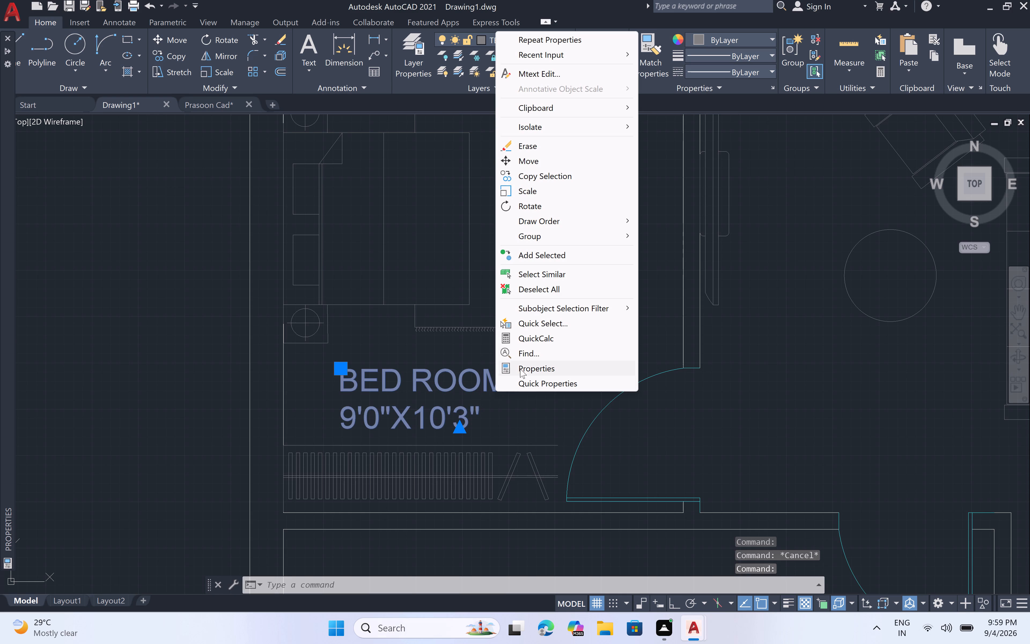
{"action": "left_click", "coordinate": [539, 370]}
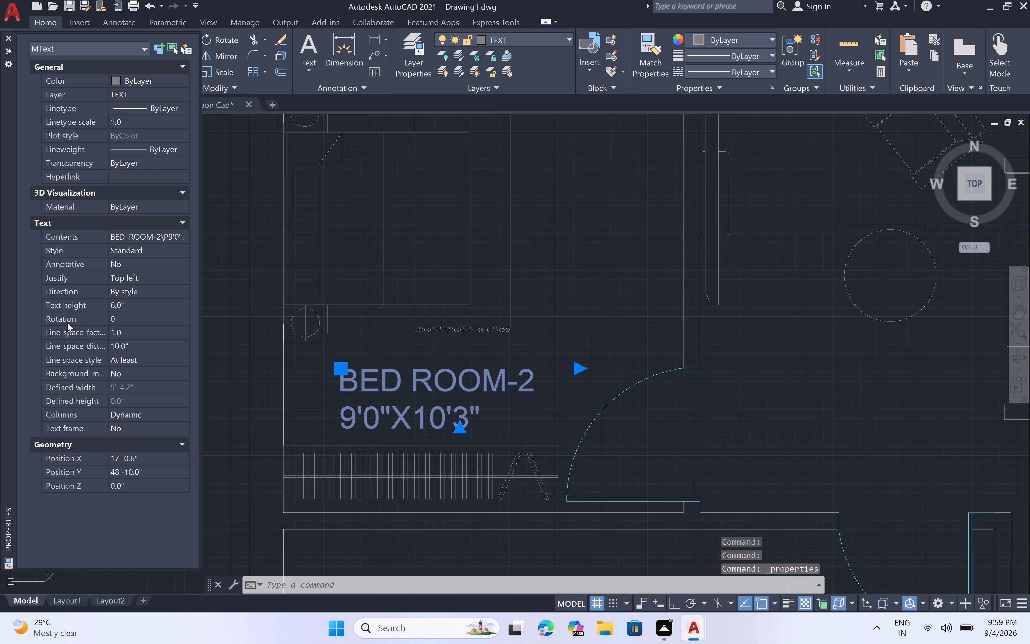
{"action": "left_click", "coordinate": [127, 302]}
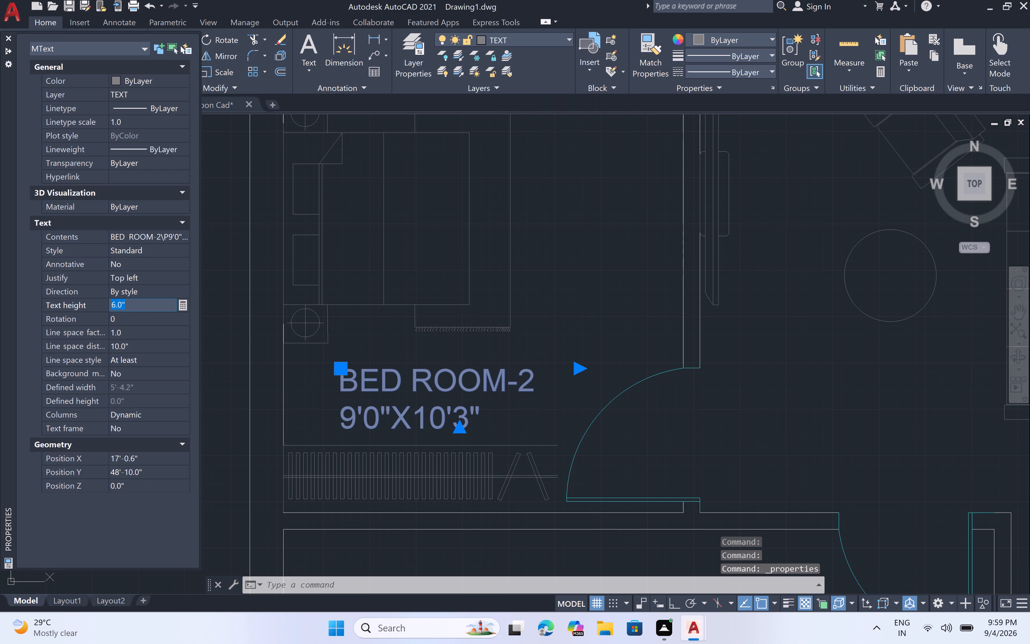
{"action": "key", "text": "BackSpace"}
{"action": "key", "text": "4"}
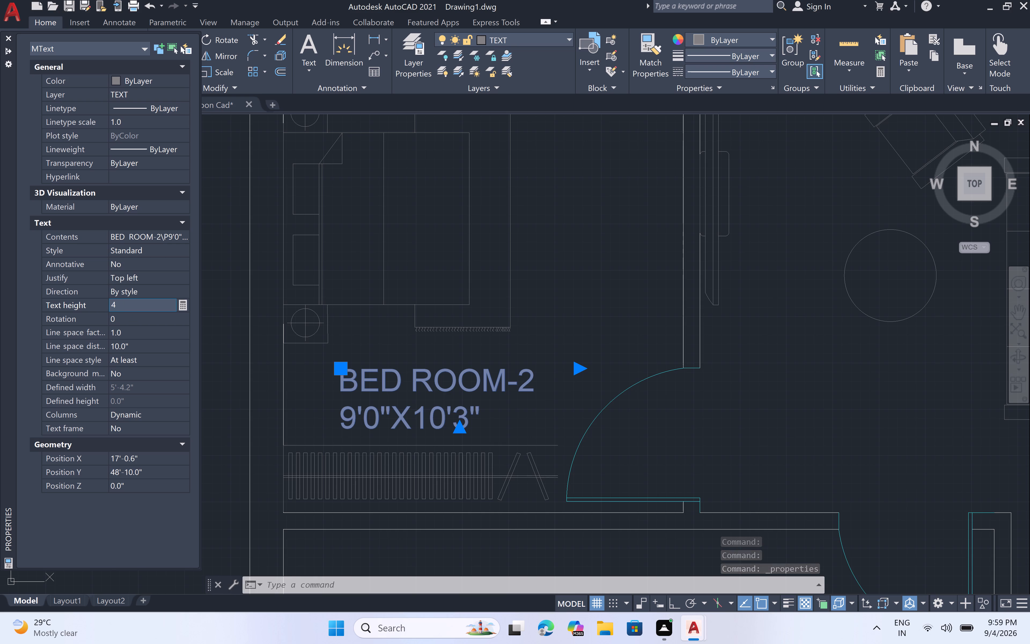
{"action": "type", "text": "\""}
{"action": "key", "text": "space"}
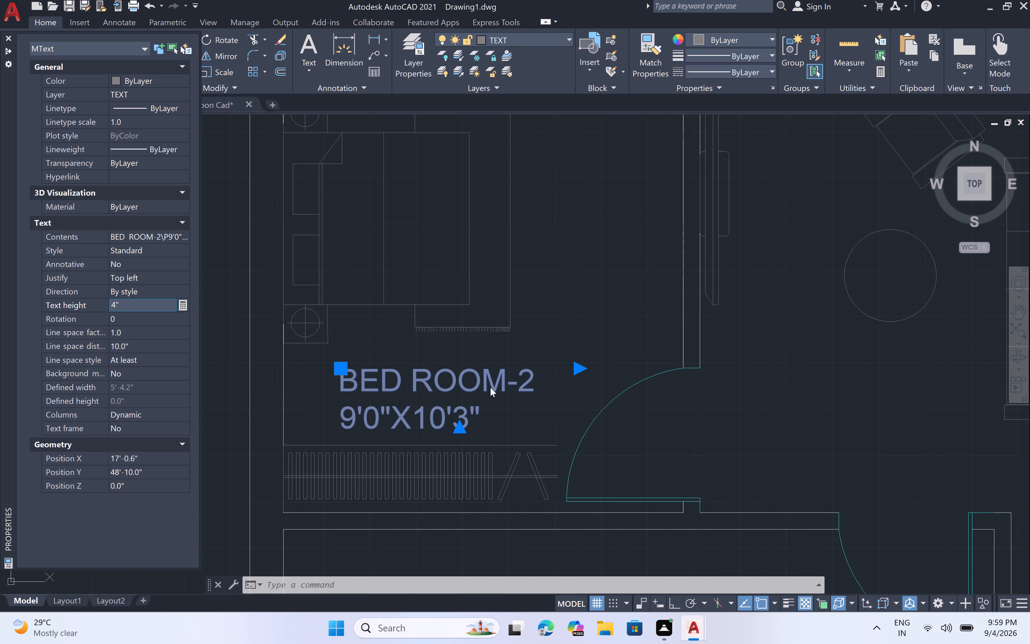
{"action": "left_click", "coordinate": [553, 279]}
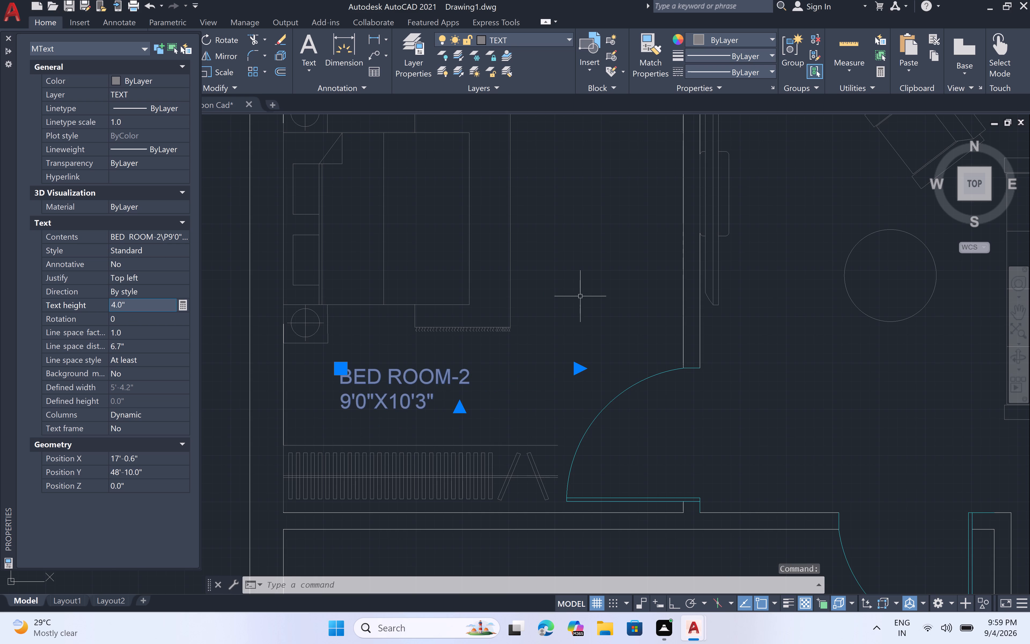
{"action": "key", "text": "Escape"}
Switch to Prasoon Cad.dwg and copy the water closet fixture from the ground floor plan's northwest toilet to the clipboard.
{"action": "scroll", "coordinate": [582, 297], "scroll_direction": "down", "scroll_amount": 4}
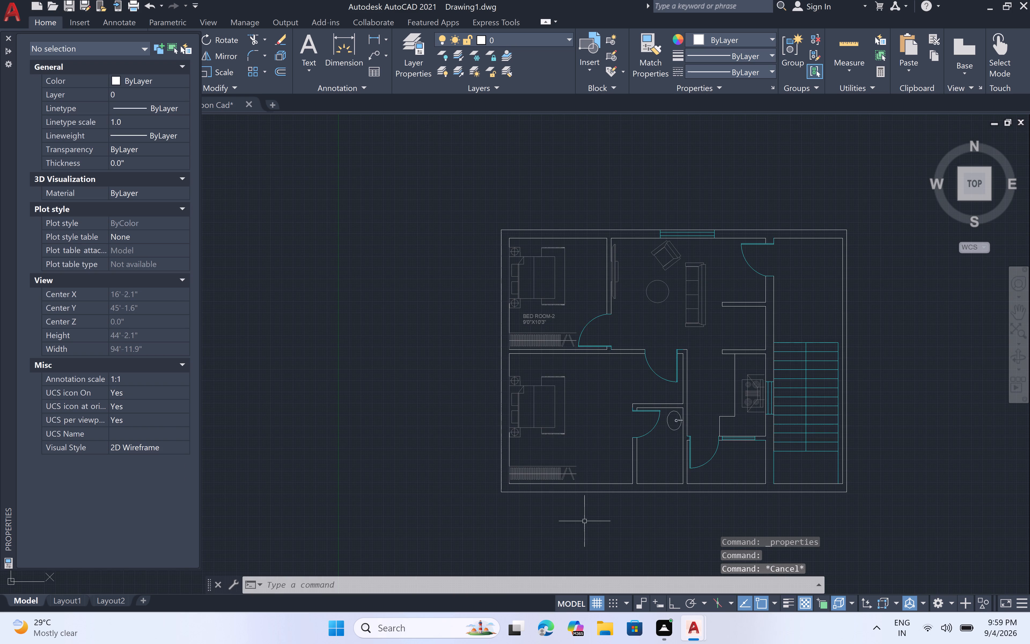
{"action": "scroll", "coordinate": [598, 382], "scroll_direction": "up", "scroll_amount": 1}
{"action": "middle_click_drag", "start_coordinate": [606, 408], "coordinate": [583, 392]}
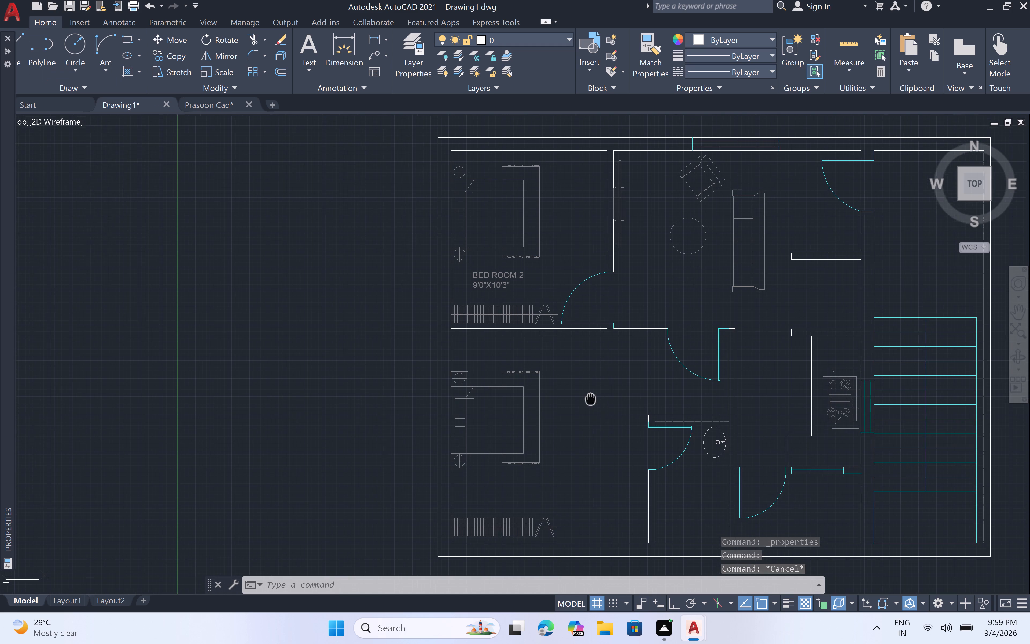
{"action": "middle_click_drag", "start_coordinate": [583, 392], "coordinate": [549, 374]}
{"action": "scroll", "coordinate": [553, 372], "scroll_direction": "up", "scroll_amount": 1}
{"action": "scroll", "coordinate": [560, 372], "scroll_direction": "down", "scroll_amount": 2}
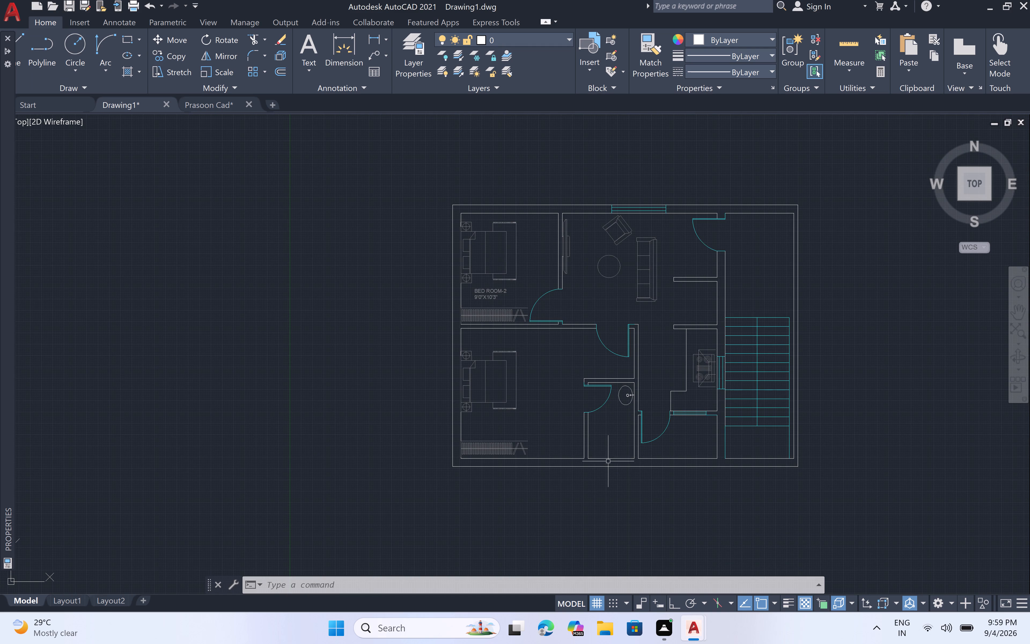
{"action": "scroll", "coordinate": [608, 461], "scroll_direction": "up", "scroll_amount": 2}
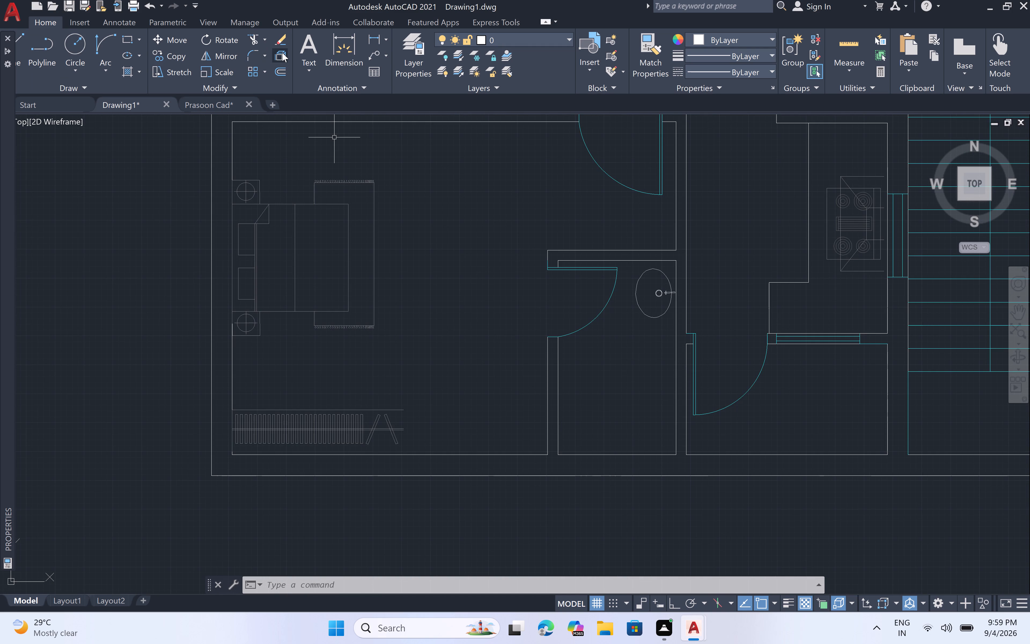
{"action": "left_click", "coordinate": [238, 104]}
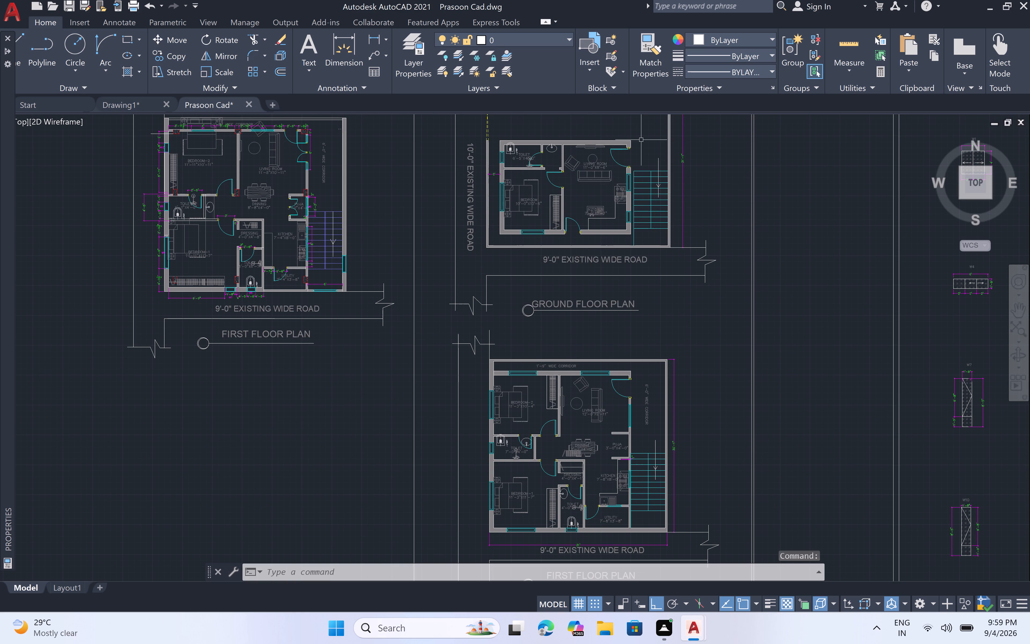
{"action": "scroll", "coordinate": [511, 145], "scroll_direction": "up", "scroll_amount": 5}
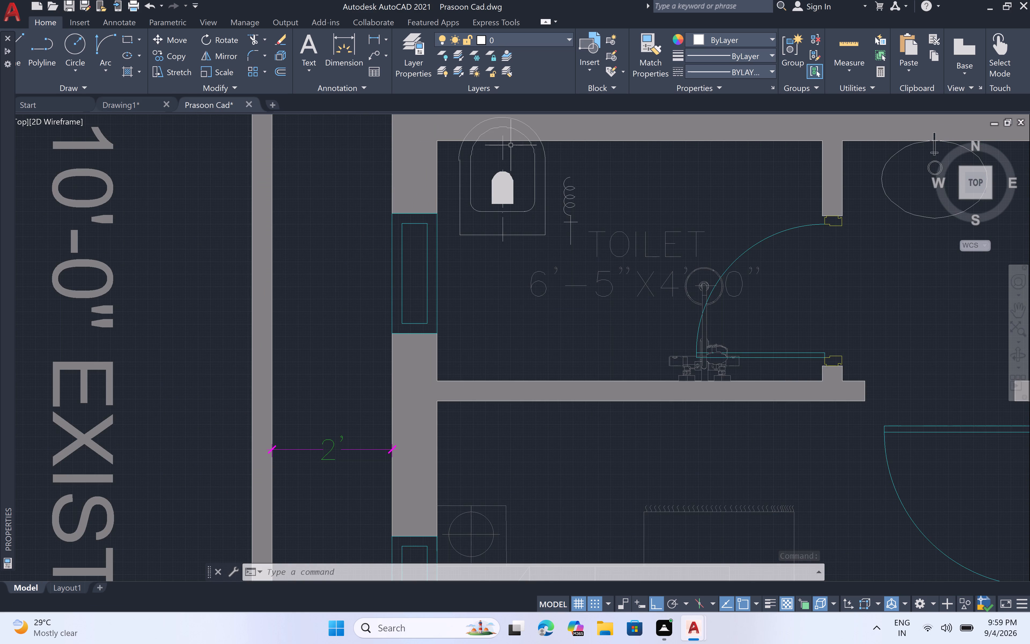
{"action": "left_click", "coordinate": [536, 199]}
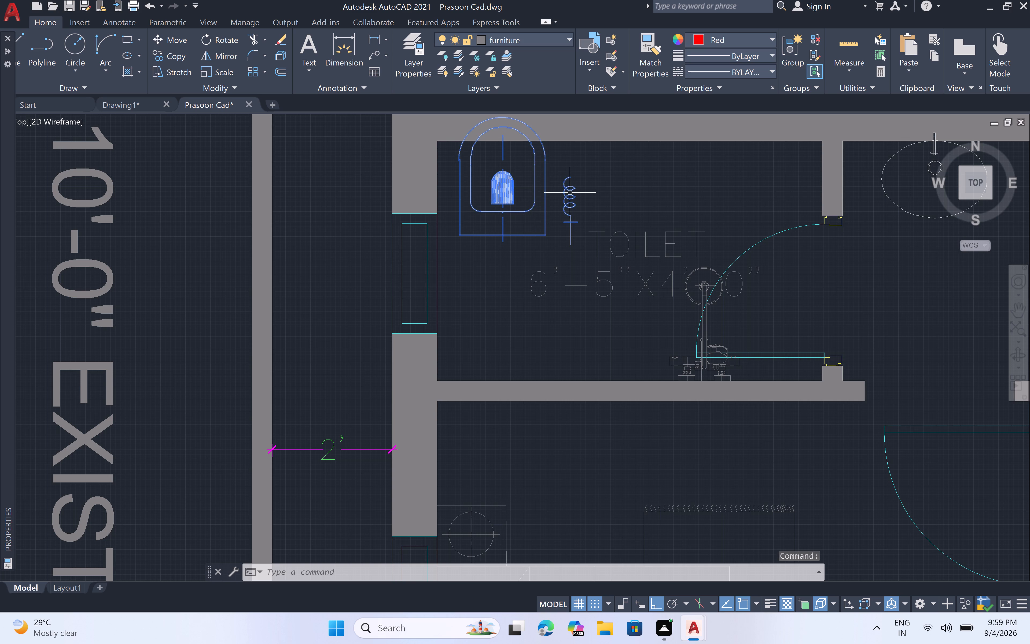
{"action": "key", "text": "ctrl+c"}
{"action": "key", "text": "ctrl+c"}
{"action": "key", "text": "ctrl+c"}
{"action": "key", "text": "ctrl+c"}
{"action": "key", "text": "ctrl+c"}
{"action": "key", "text": "ctrl+c"}
{"action": "key", "text": "ctrl+c"}
{"action": "key", "text": "ctrl+c"}
{"action": "key", "text": "ctrl+c"}
{"action": "key", "text": "ctrl+c"}
{"action": "key", "text": "ctrl+c"}
{"action": "key", "text": "ctrl+c"}
{"action": "key", "text": "ctrl+c"}
{"action": "key", "text": "ctrl+c"}
{"action": "key", "text": "ctrl+c"}
{"action": "key", "text": "ctrl+c"}
{"action": "key", "text": "ctrl+c"}
{"action": "key", "text": "ctrl+c"}
{"action": "key", "text": "ctrl+c"}
{"action": "key", "text": "ctrl+c"}
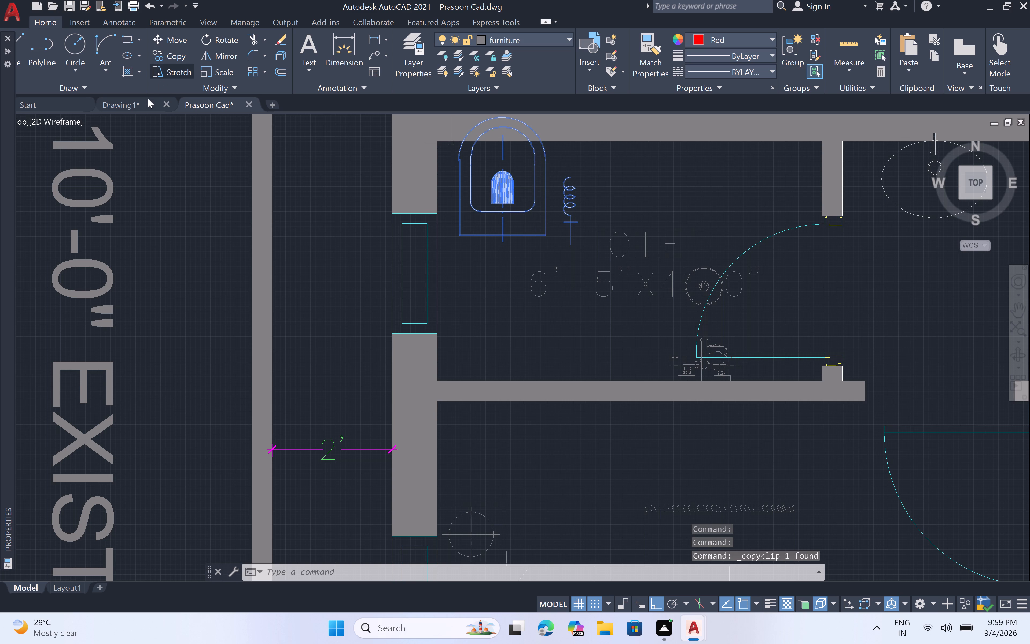
Return to Drawing1.dwg and paste the water closet near the south wall of the toilet beside the southwest bedroom.
{"action": "left_click", "coordinate": [148, 98], "text": "ctrl"}
{"action": "key", "text": "ctrl+v"}
{"action": "key", "text": "ctrl+v"}
{"action": "key", "text": "ctrl+v"}
{"action": "key", "text": "ctrl+v"}
{"action": "key", "text": "ctrl+v"}
{"action": "key", "text": "ctrl+v"}
{"action": "key", "text": "ctrl+v"}
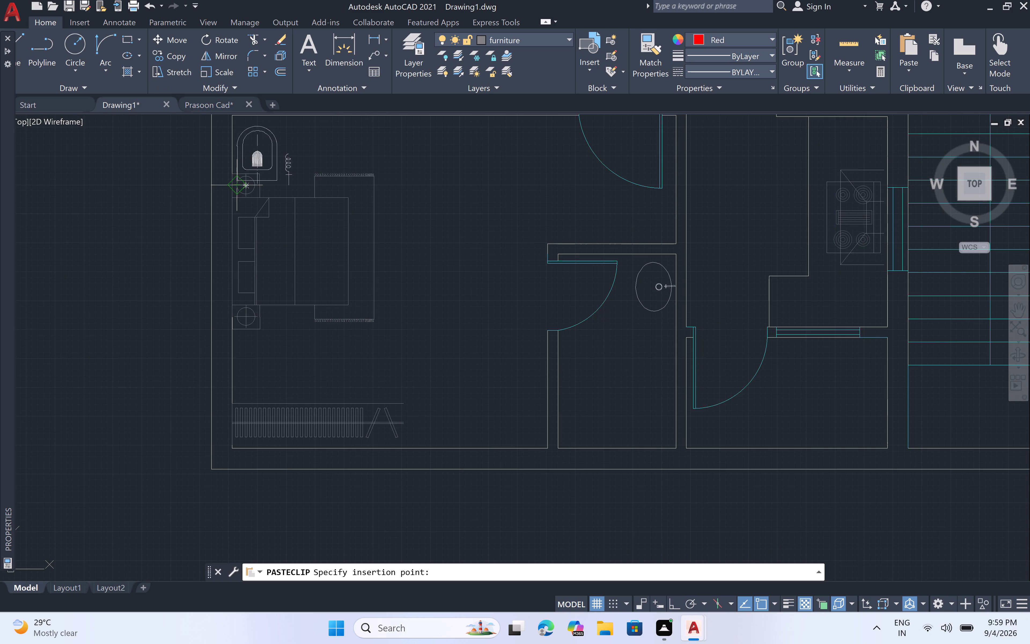
{"action": "scroll", "coordinate": [590, 427], "scroll_direction": "up", "scroll_amount": 4}
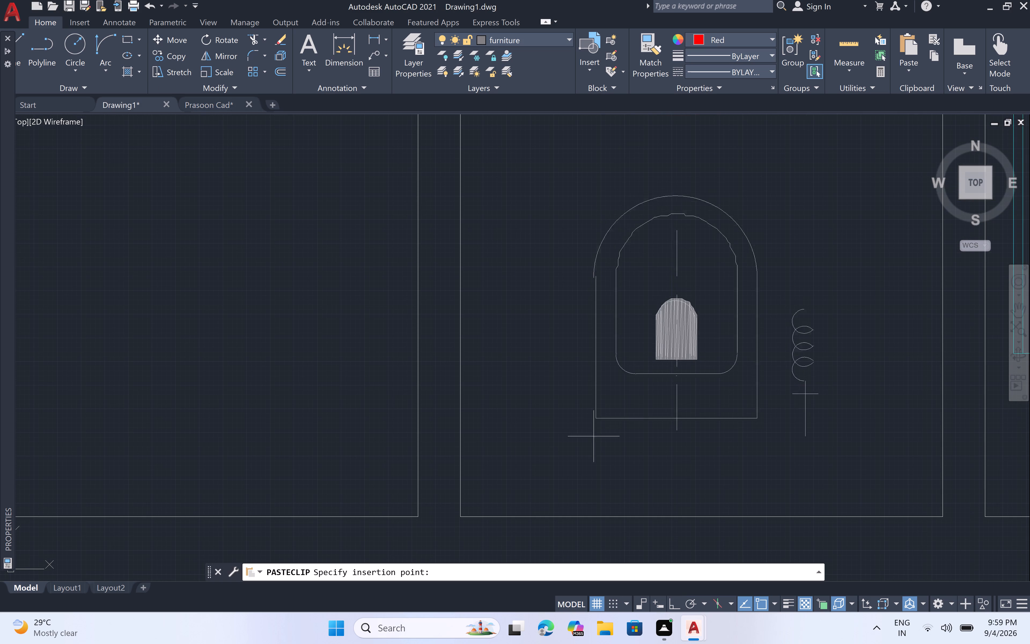
{"action": "left_click", "coordinate": [593, 522]}
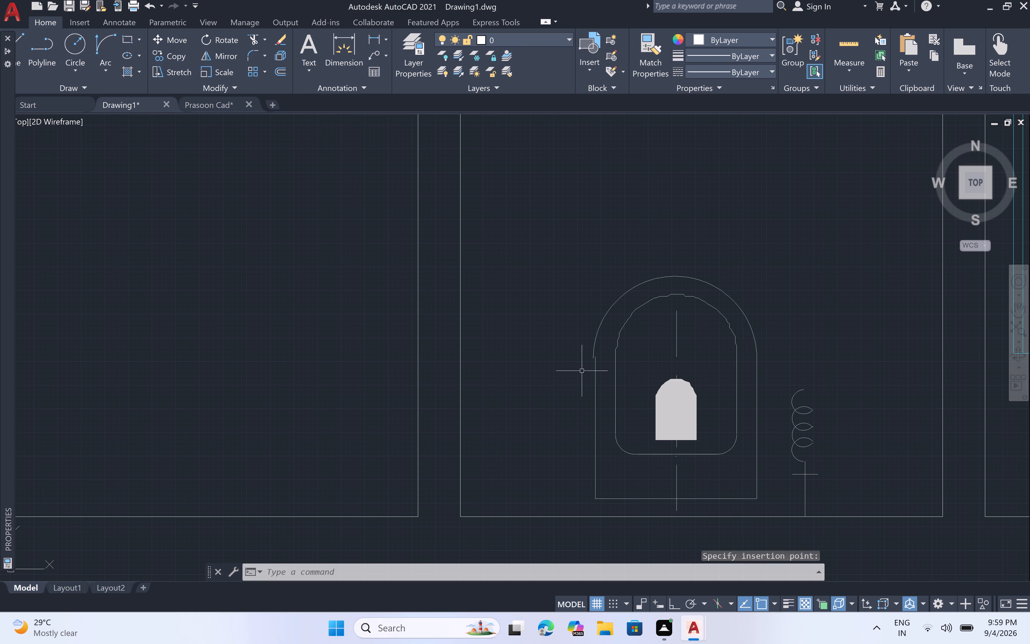
{"action": "key", "text": "Escape"}
Make TEXT the current layer and add a two-line multiline text reading BED ROOM-1 and 11'1'X12'0" east of the southwest bedroom's bed.
{"action": "scroll", "coordinate": [580, 363], "scroll_direction": "down", "scroll_amount": 3}
{"action": "scroll", "coordinate": [539, 277], "scroll_direction": "down", "scroll_amount": 1}
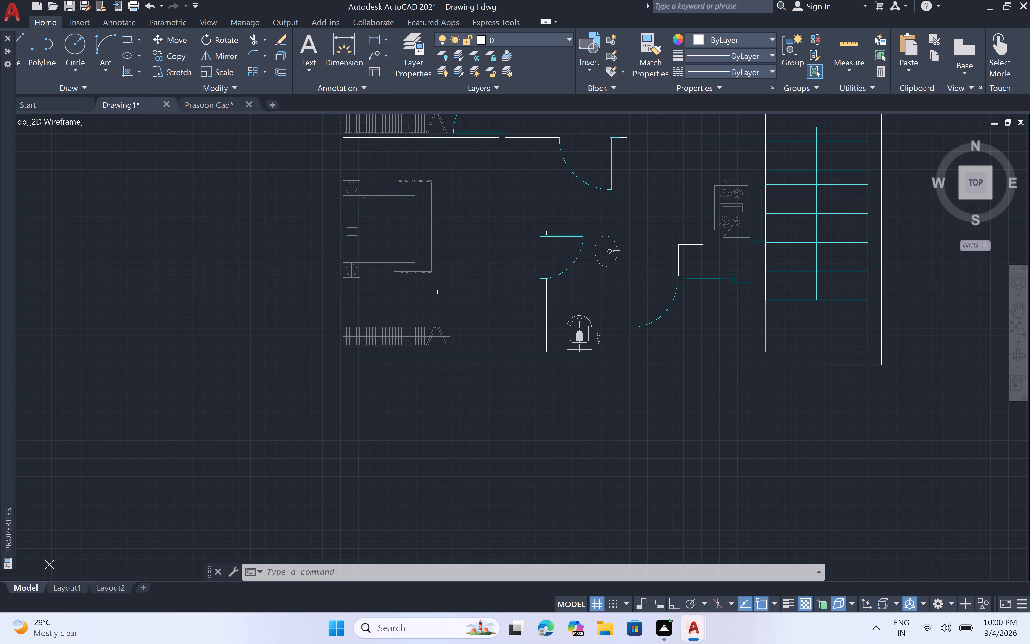
{"action": "type", "text": "MT"}
{"action": "key", "text": "space"}
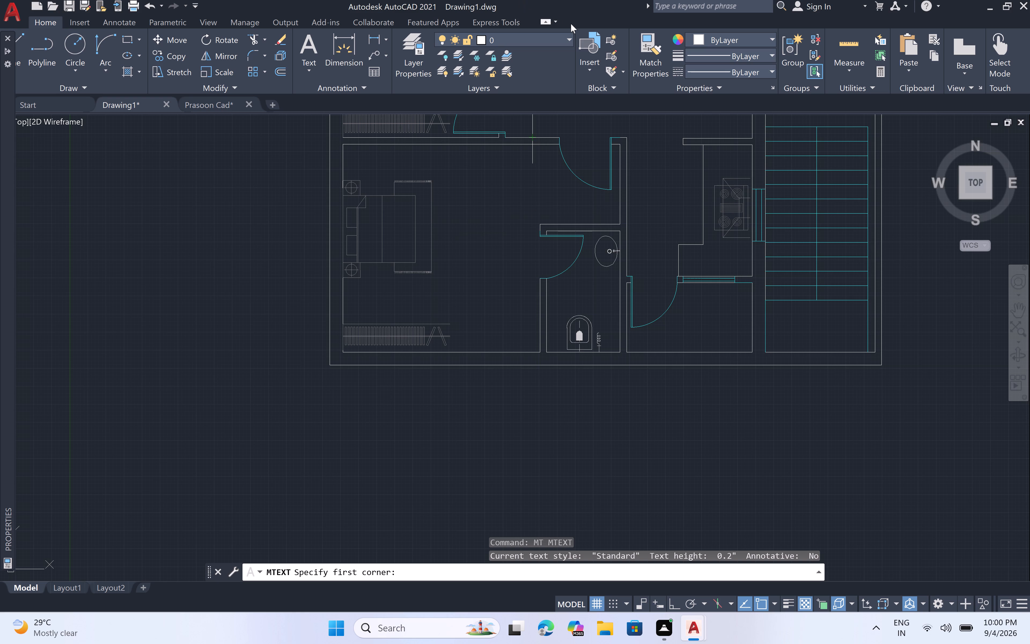
{"action": "left_click", "coordinate": [568, 37]}
{"action": "left_click", "coordinate": [562, 115]}
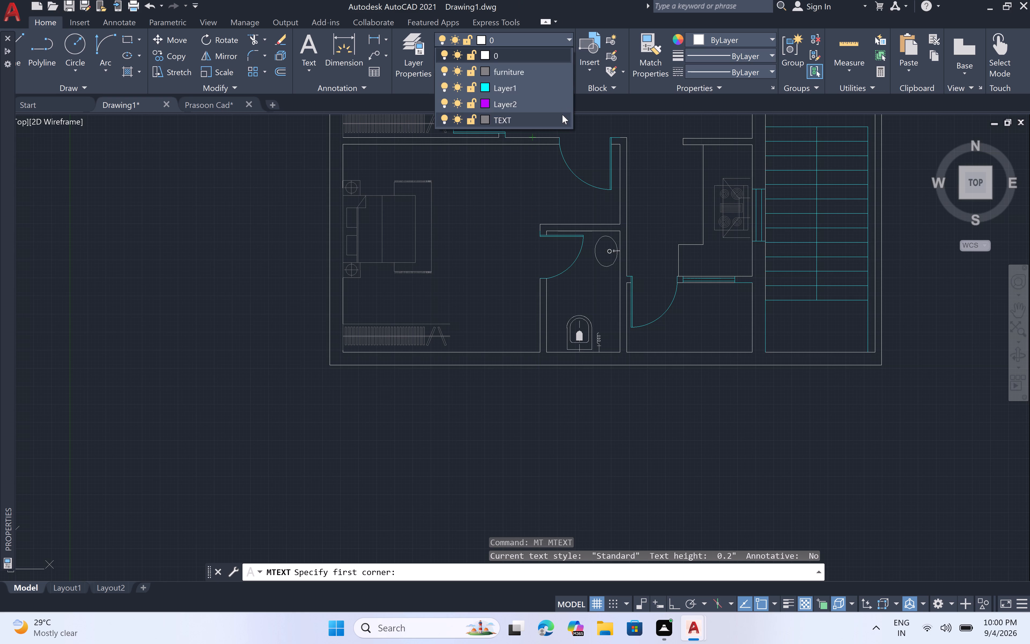
{"action": "left_click", "coordinate": [453, 181]}
{"action": "left_click", "coordinate": [531, 207]}
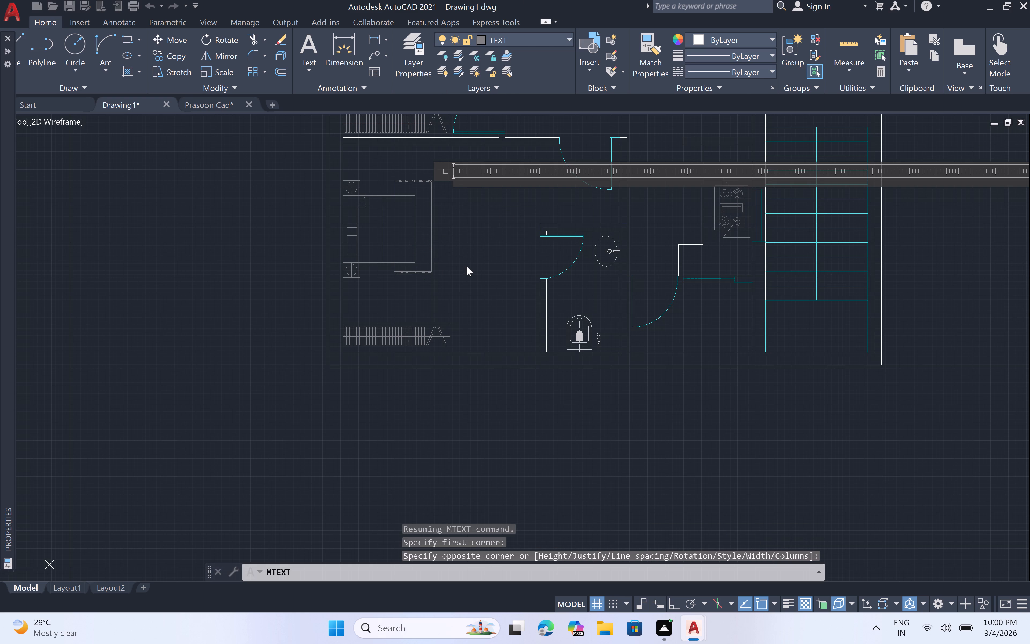
{"action": "type", "text": "BR"}
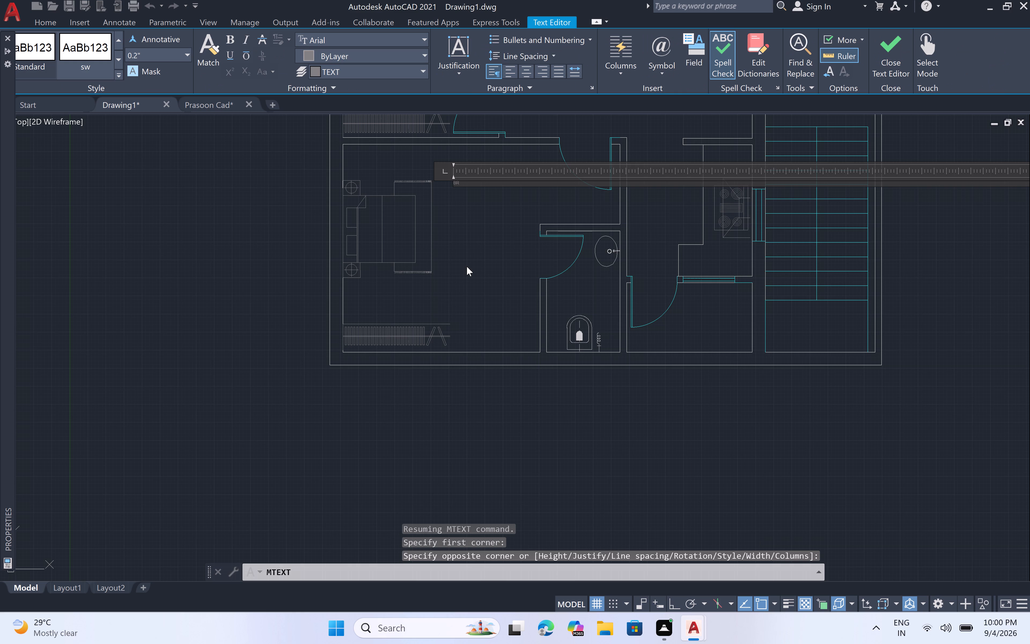
{"action": "key", "text": "BackSpace"}
{"action": "type", "text": "ED ROOM"}
{"action": "key", "text": "space"}
{"action": "key", "text": "BackSpace"}
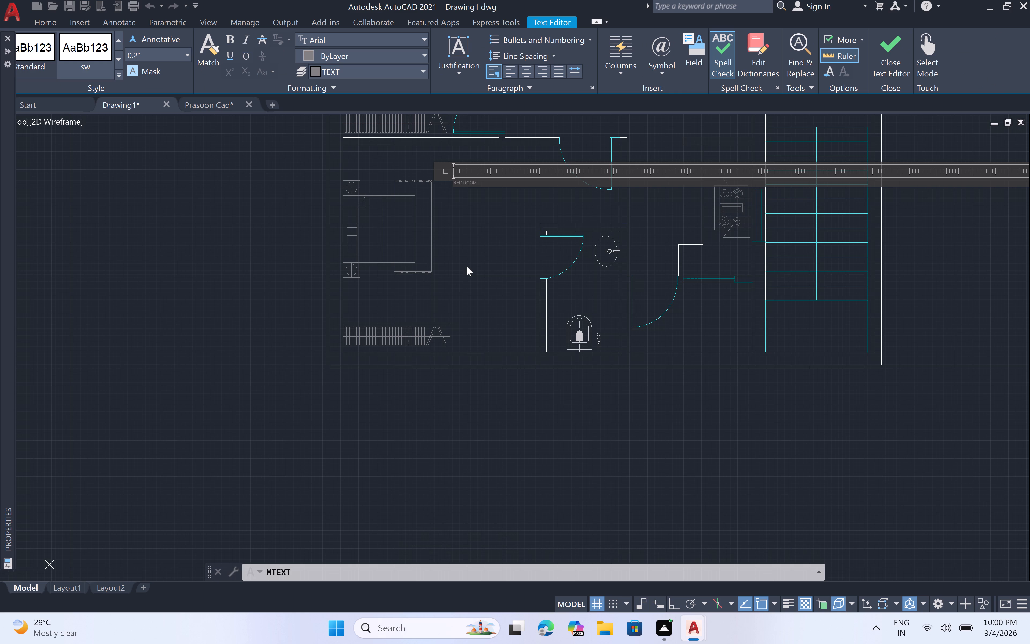
{"action": "key", "text": "minus"}
{"action": "key", "text": "1"}
{"action": "key", "text": "Return"}
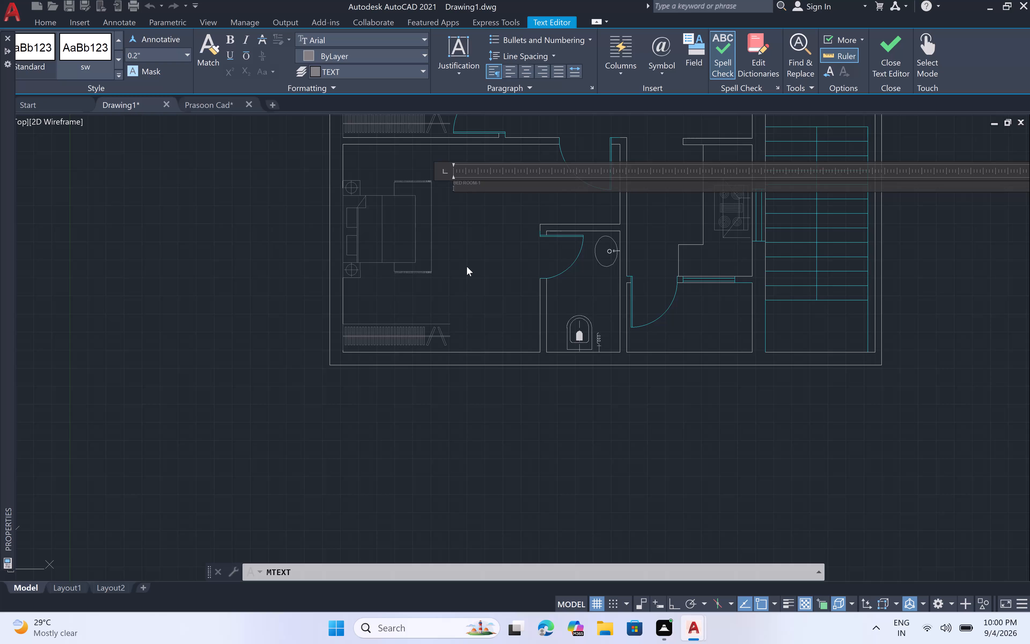
{"action": "type", "text": "11'"}
{"action": "type", "text": "1'X"}
{"action": "type", "text": "12"}
{"action": "type", "text": "'0"}
{"action": "key", "text": "shift+quotedbl"}
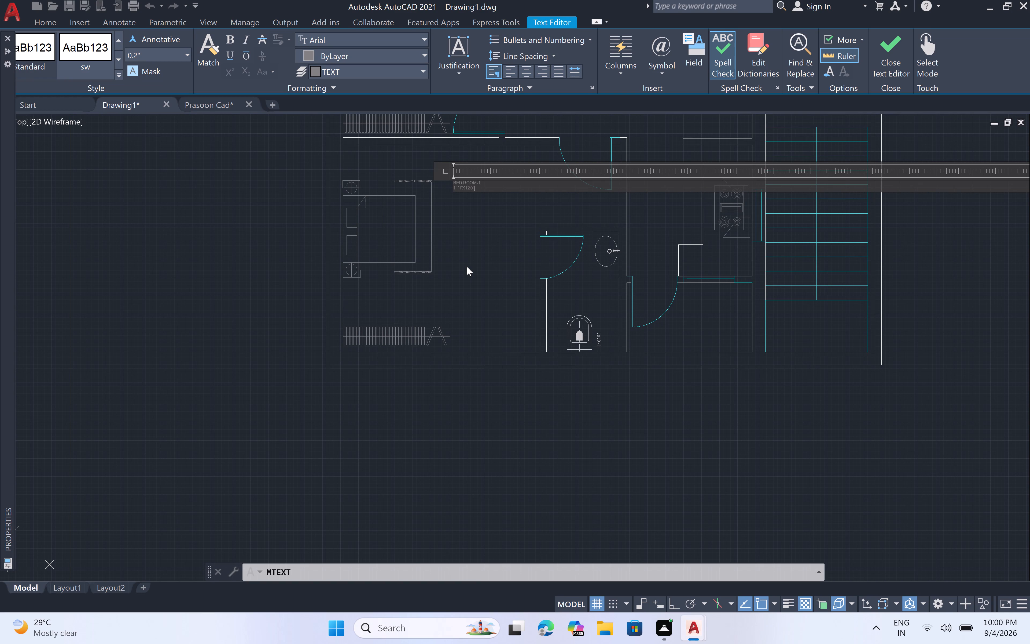
{"action": "left_click", "coordinate": [468, 266]}
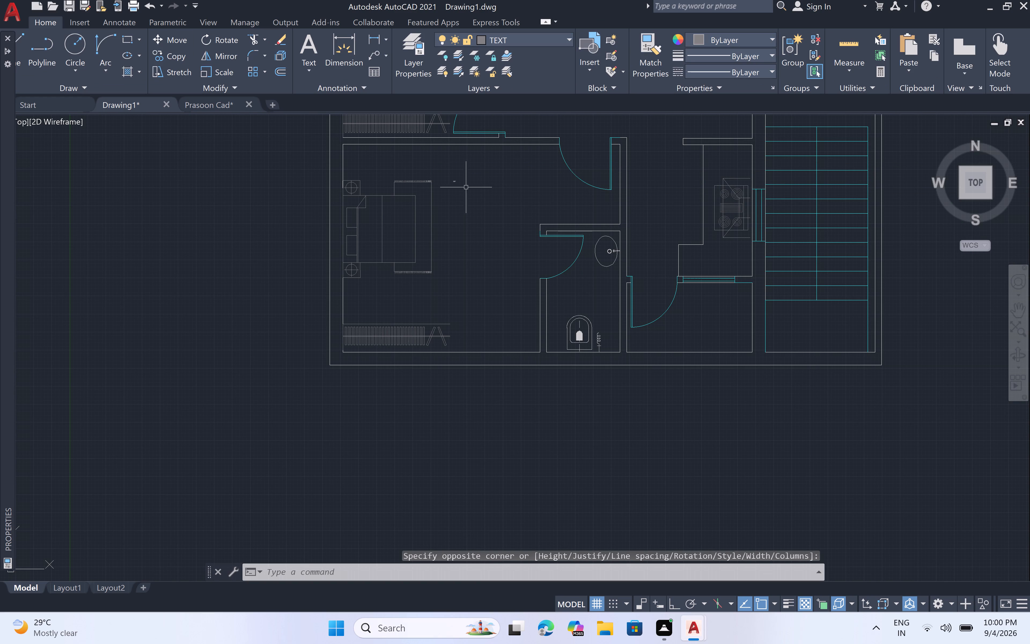
Set the BED ROOM-1 label's text height to 4" in its properties.
{"action": "left_click", "coordinate": [455, 182]}
{"action": "right_click", "coordinate": [462, 207]}
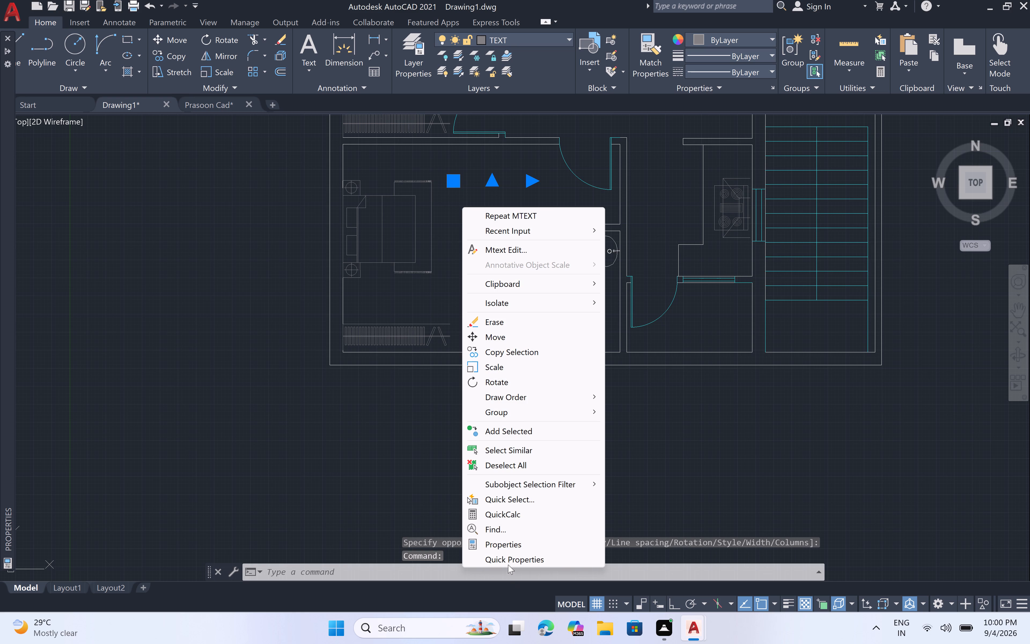
{"action": "left_click", "coordinate": [506, 544]}
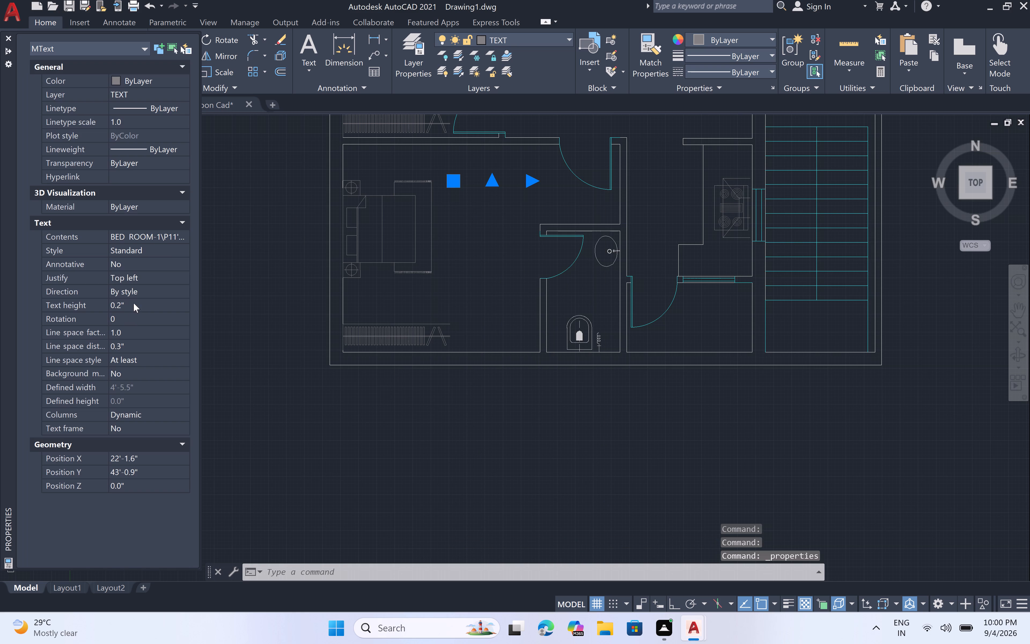
{"action": "left_click", "coordinate": [136, 303]}
{"action": "key", "text": "BackSpace"}
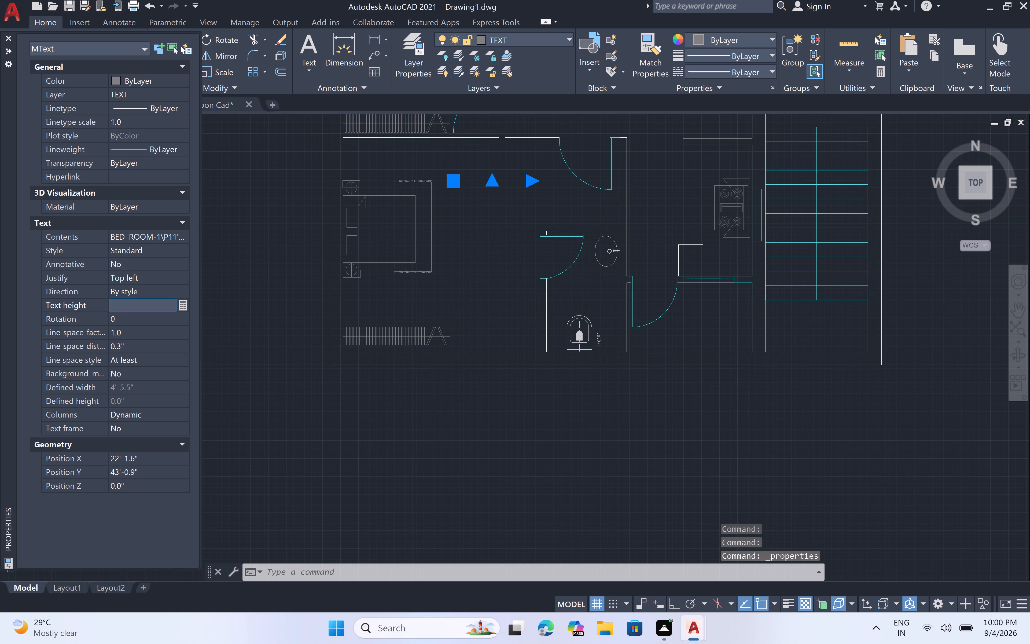
{"action": "key", "text": "4"}
{"action": "type", "text": "\""}
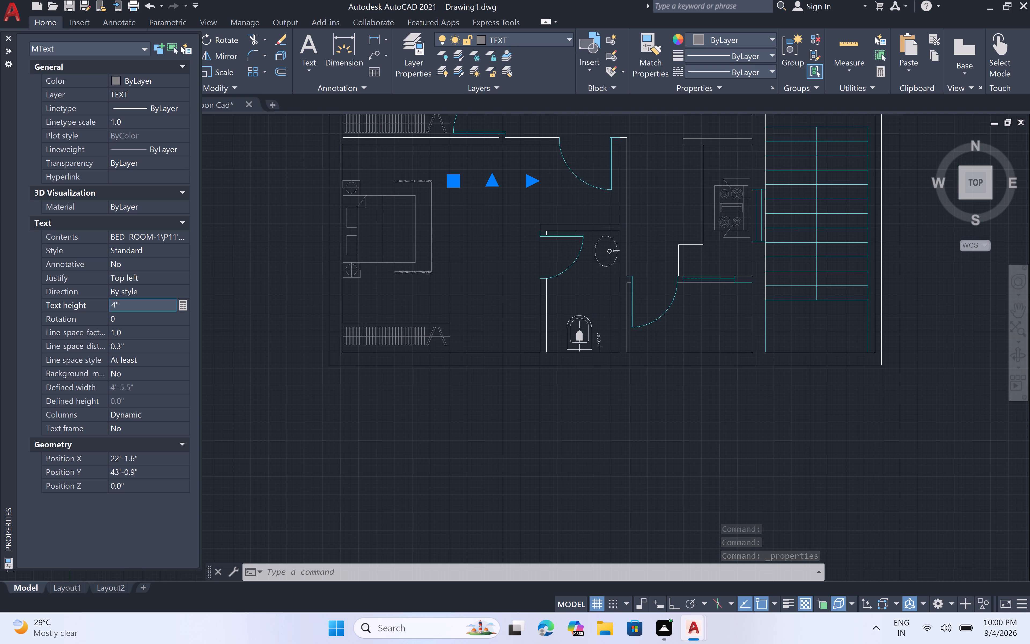
{"action": "key", "text": "space"}
{"action": "left_click", "coordinate": [473, 252]}
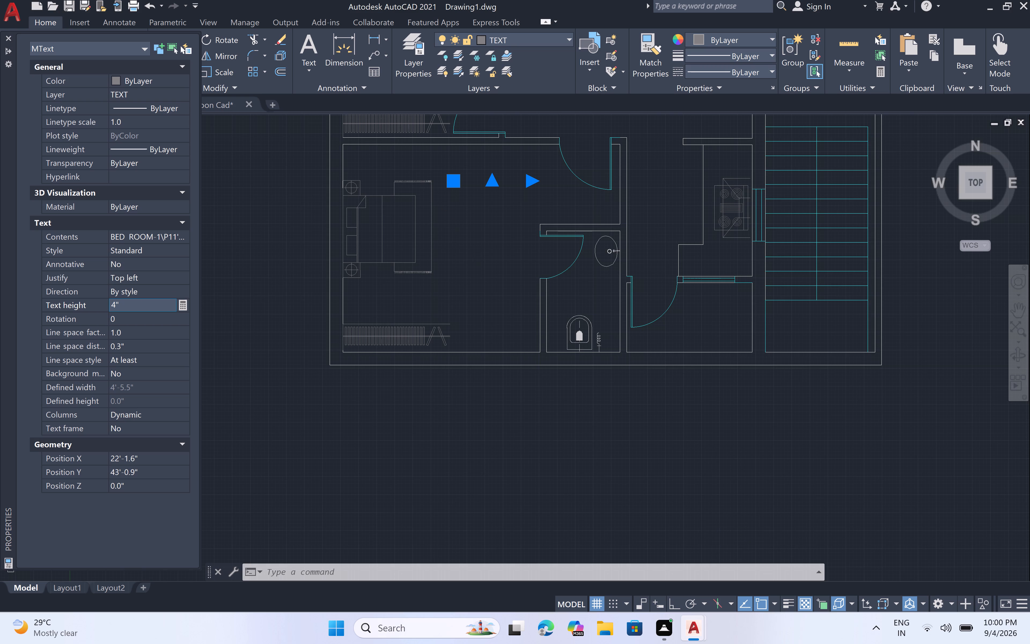
{"action": "key", "text": "Escape"}
Move the BED ROOM-1 label slightly south, into the open floor area between the bed and the toilet door.
{"action": "scroll", "coordinate": [470, 171], "scroll_direction": "down", "scroll_amount": 1}
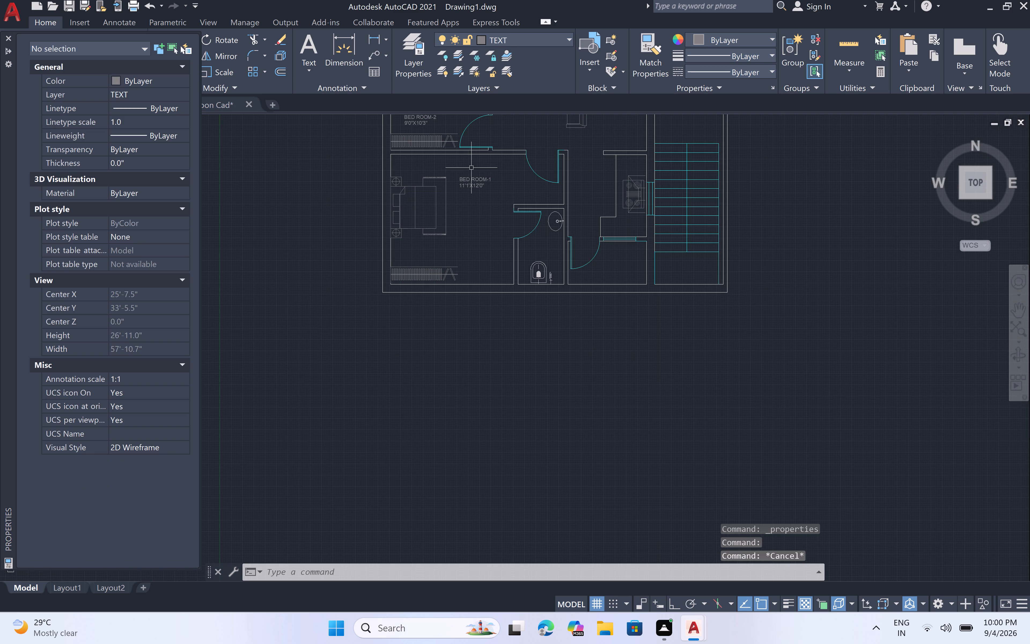
{"action": "left_click", "coordinate": [476, 183]}
{"action": "key", "text": "m"}
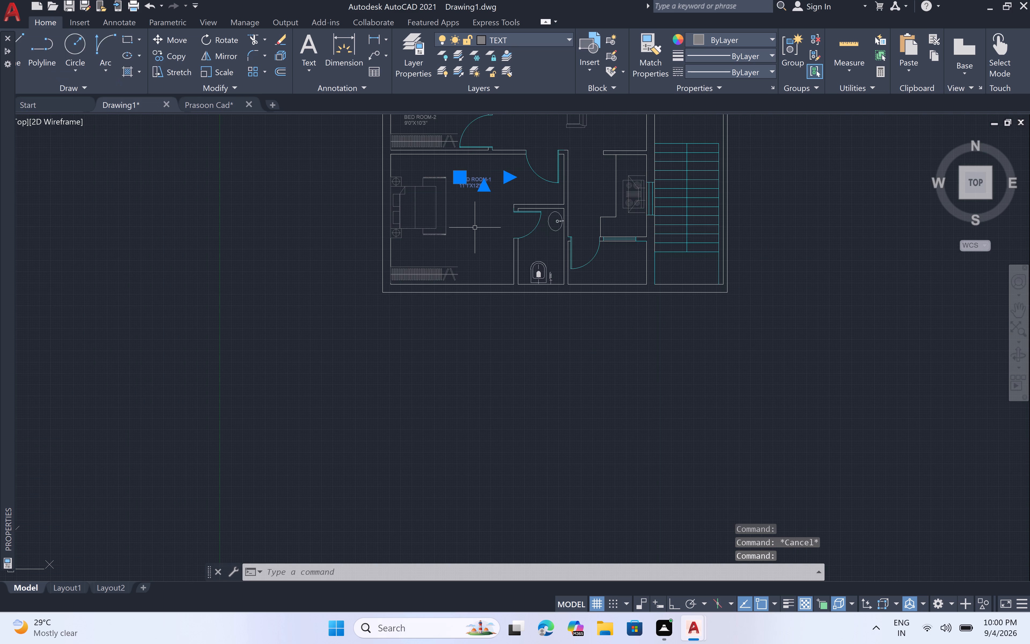
{"action": "key", "text": "space"}
{"action": "left_click", "coordinate": [472, 183]}
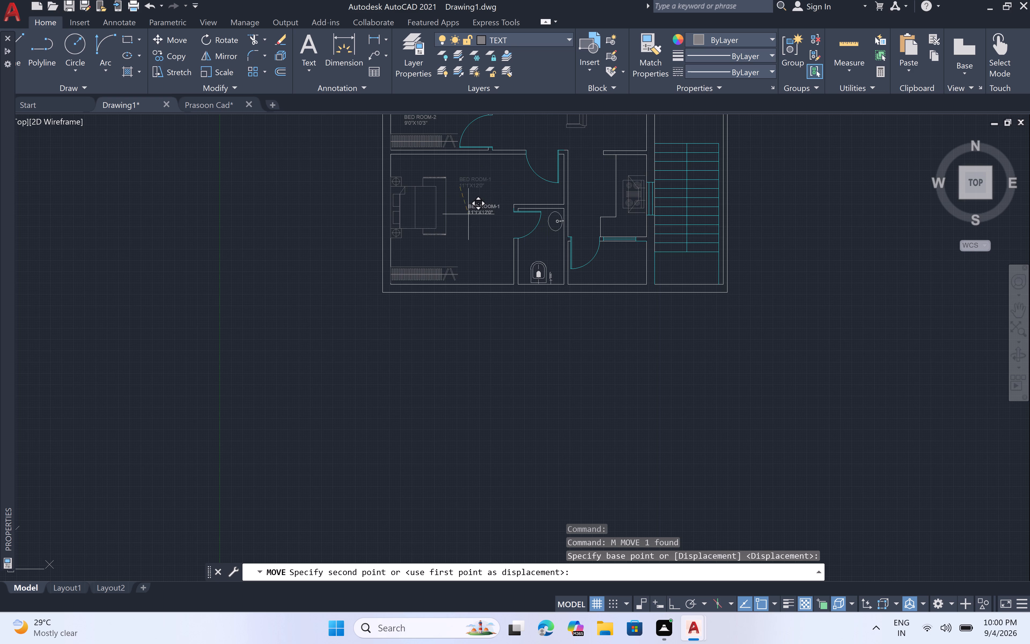
{"action": "scroll", "coordinate": [463, 216], "scroll_direction": "up", "scroll_amount": 4}
{"action": "left_click", "coordinate": [456, 223]}
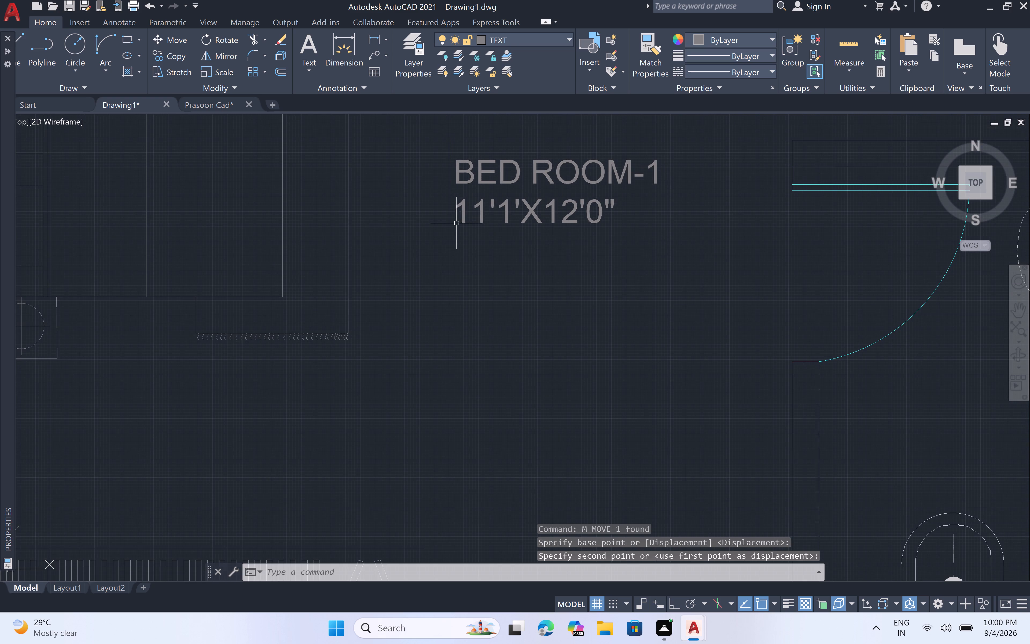
Add a two-line multiline text reading TOILET and 4'3"X7'0" north of the water closet in the southern toilet.
{"action": "scroll", "coordinate": [462, 215], "scroll_direction": "down", "scroll_amount": 5}
{"action": "middle_click_drag", "start_coordinate": [534, 251], "coordinate": [526, 250]}
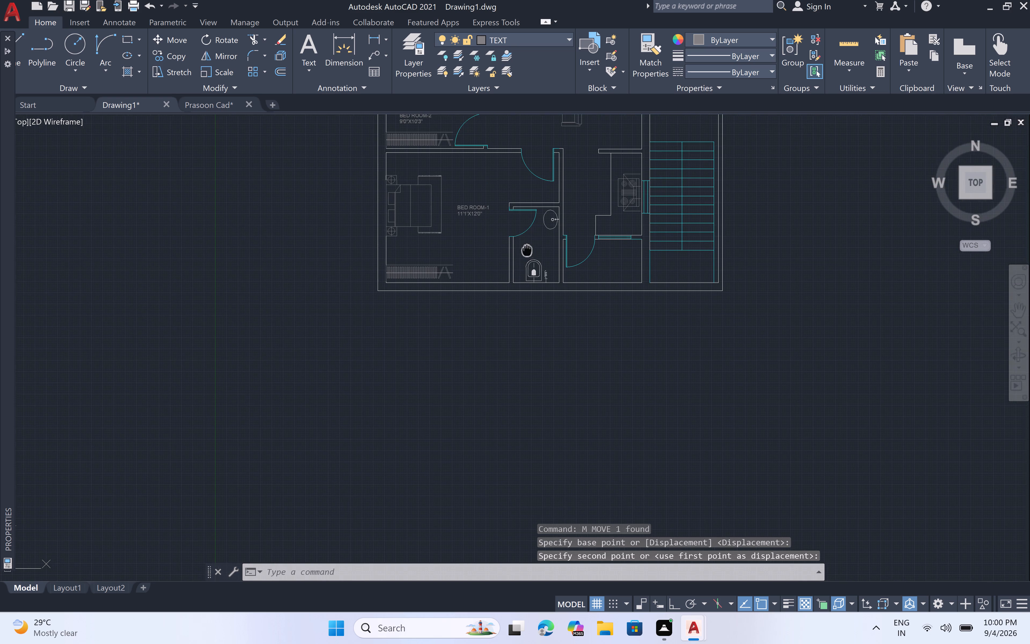
{"action": "middle_click_drag", "start_coordinate": [526, 250], "coordinate": [495, 246]}
{"action": "scroll", "coordinate": [498, 242], "scroll_direction": "up", "scroll_amount": 3}
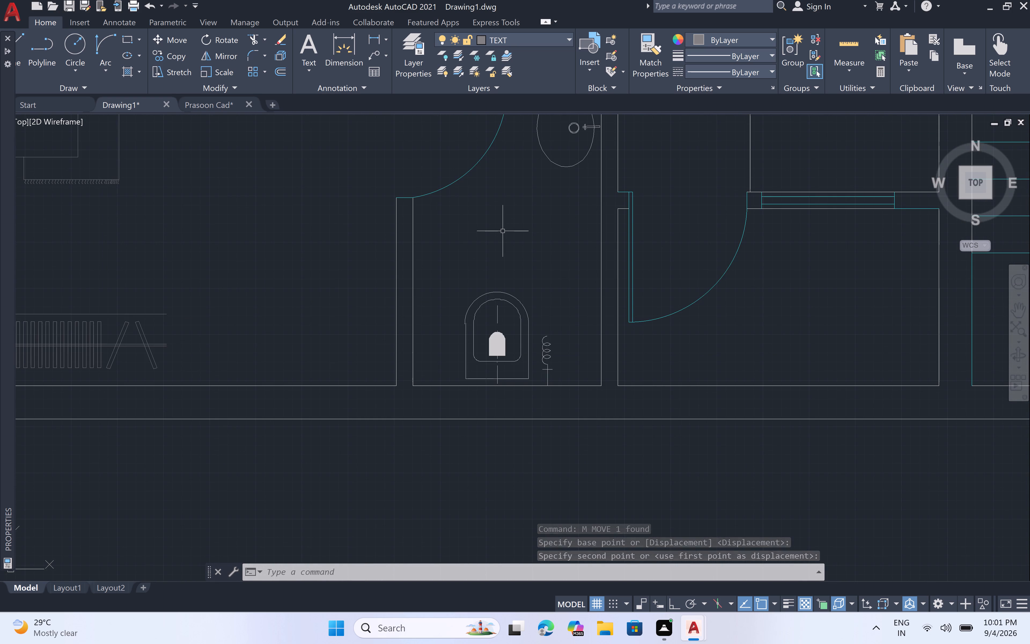
{"action": "type", "text": "MT"}
{"action": "key", "text": "space"}
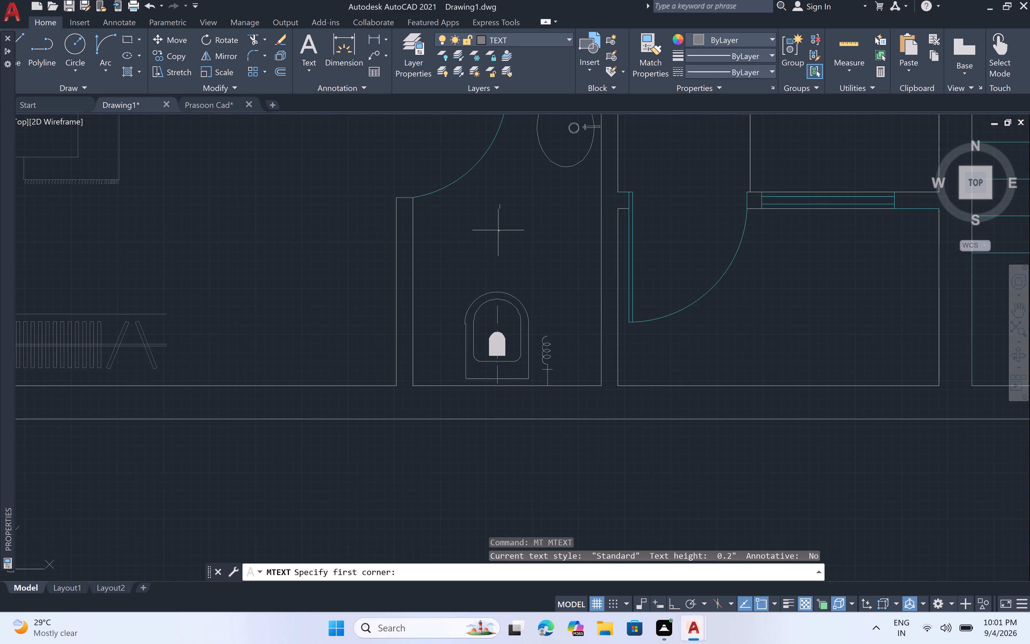
{"action": "left_click", "coordinate": [447, 217]}
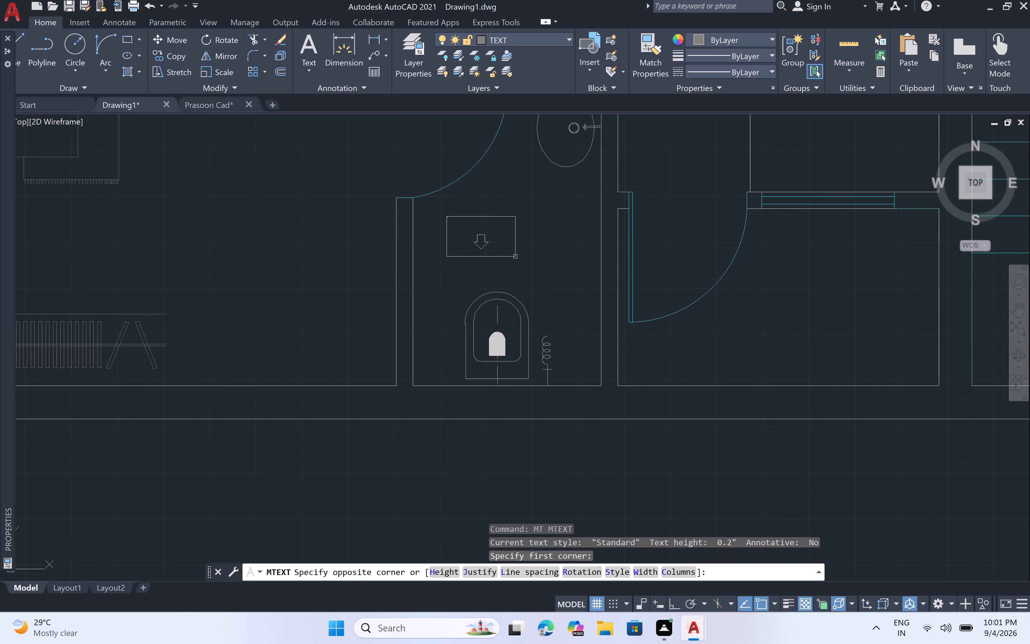
{"action": "left_click", "coordinate": [570, 260]}
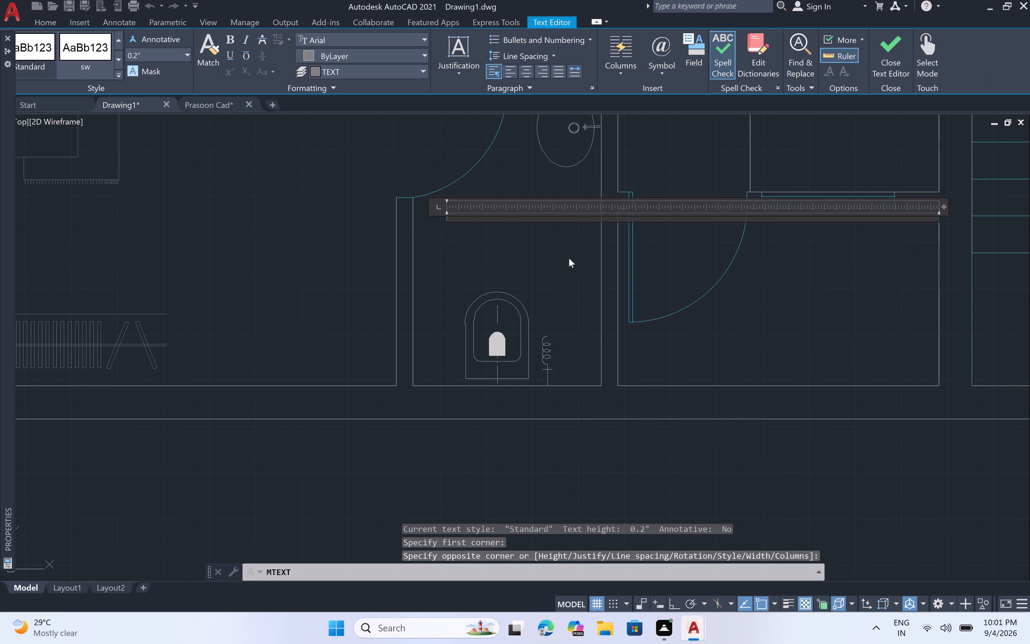
{"action": "type", "text": "TOILET"}
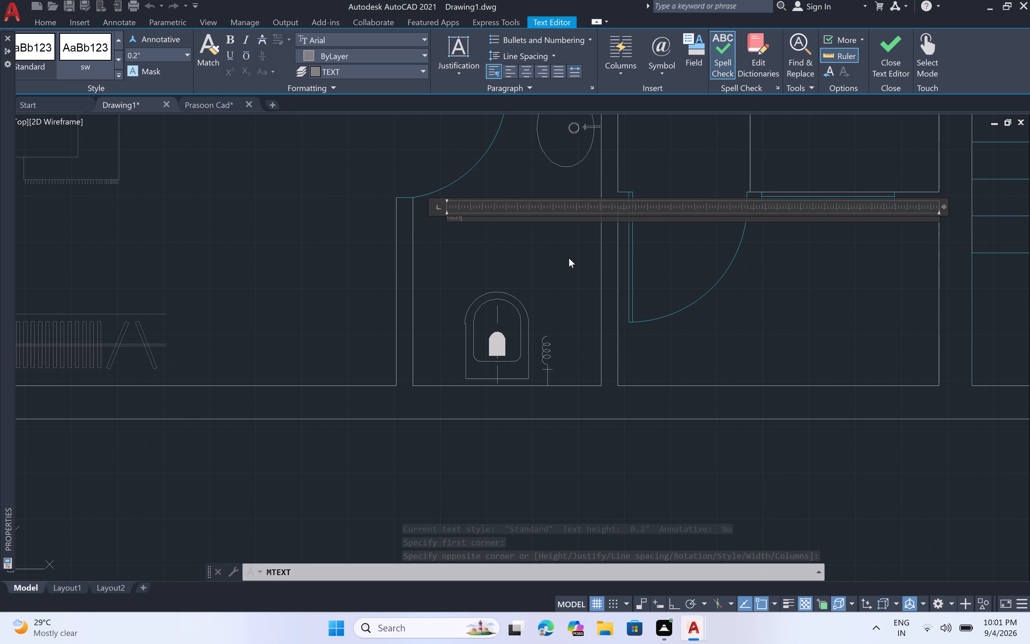
{"action": "key", "text": "Return"}
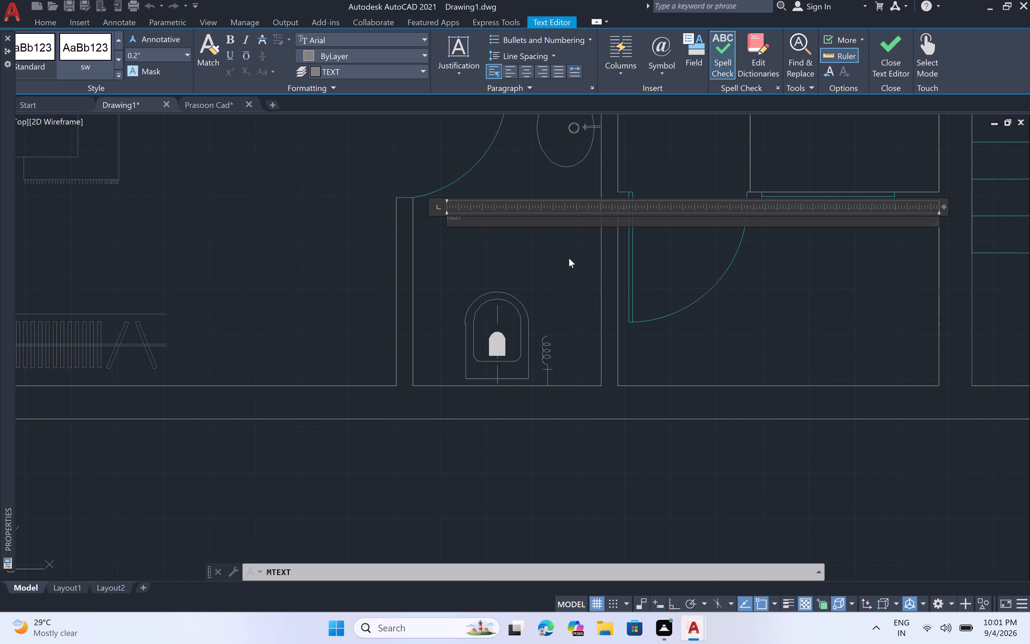
{"action": "type", "text": "4'3\""}
{"action": "key", "text": "x"}
{"action": "type", "text": "7'0\""}
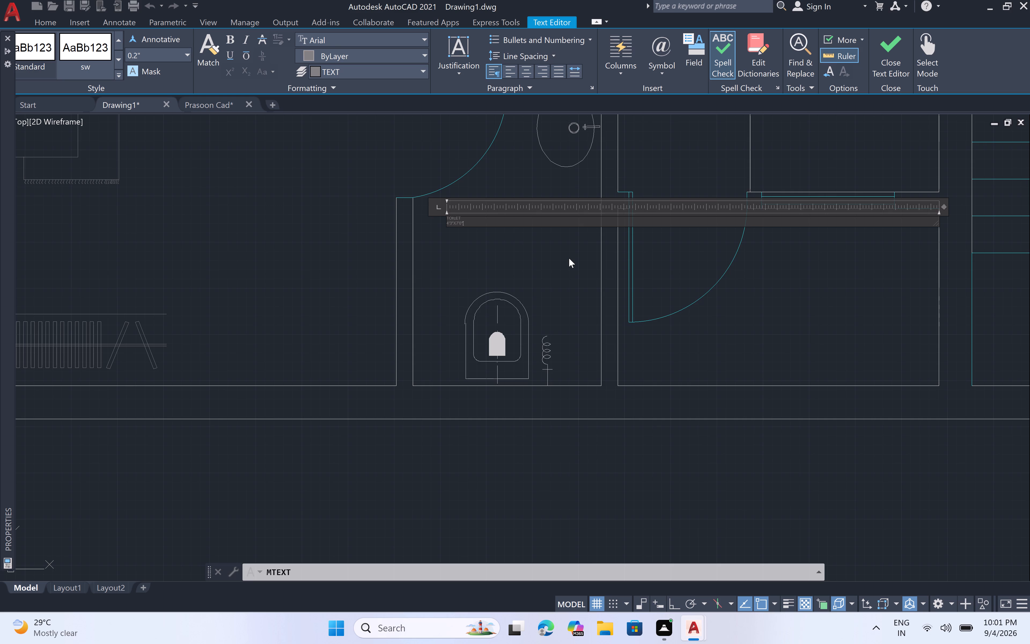
{"action": "left_click", "coordinate": [569, 259]}
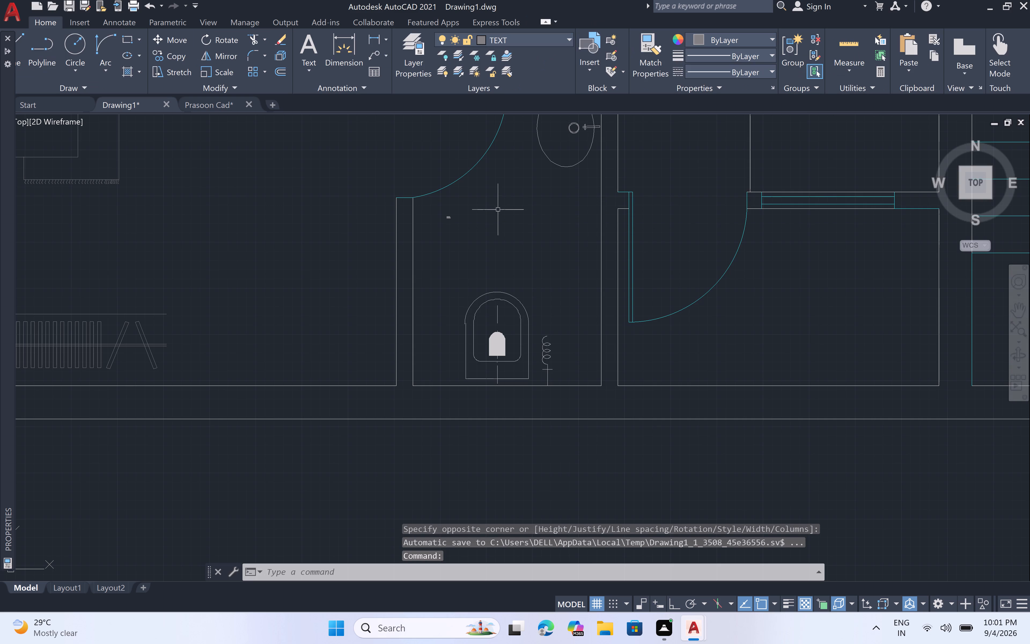
Set the TOILET label's text height to 4" in its properties.
{"action": "left_click", "coordinate": [450, 217]}
{"action": "right_click", "coordinate": [468, 223]}
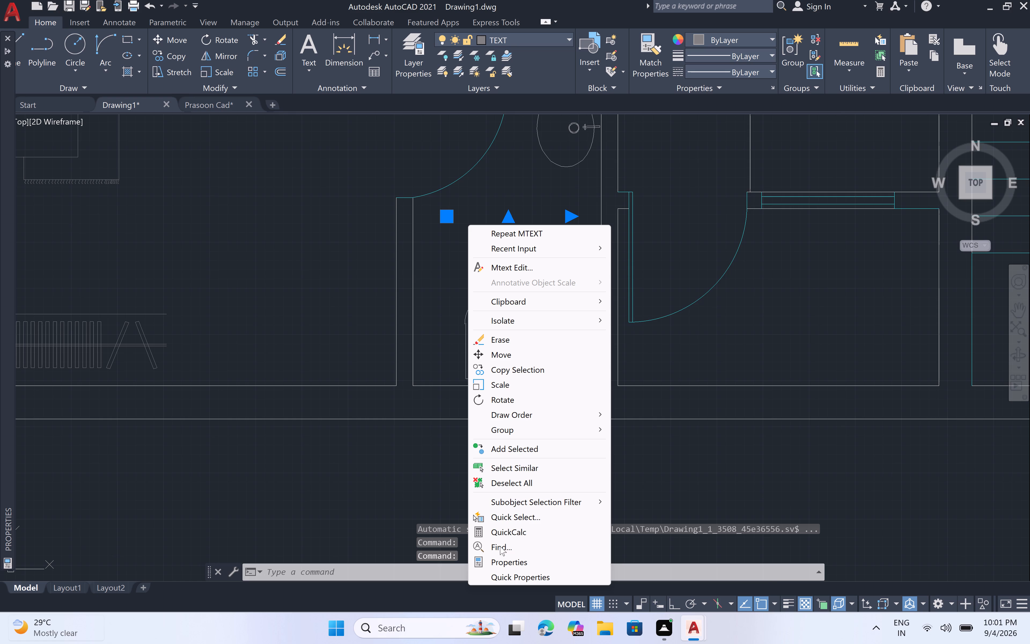
{"action": "left_click", "coordinate": [500, 566]}
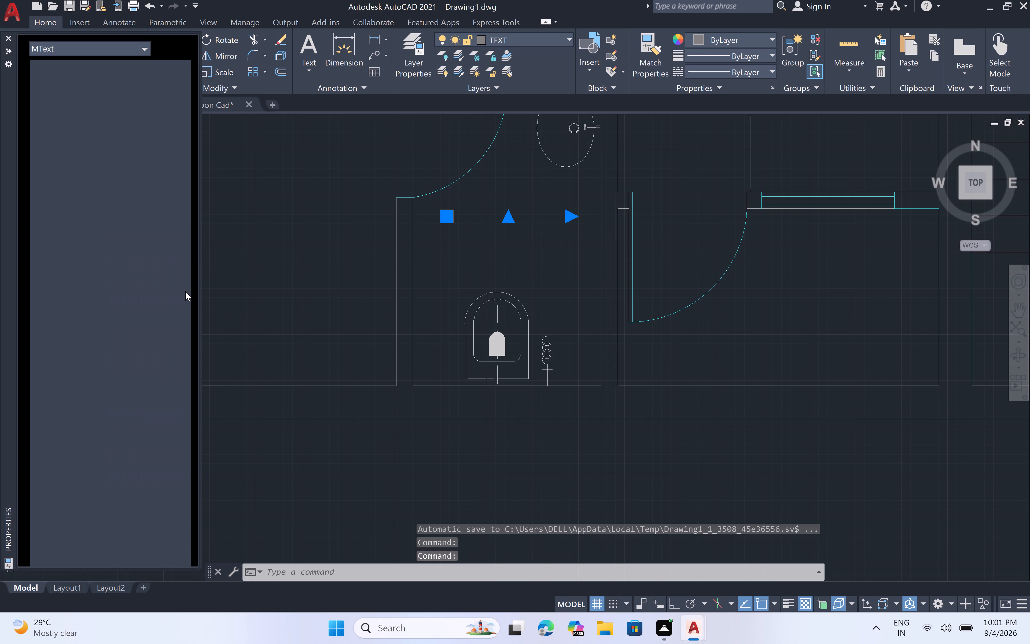
{"action": "left_click", "coordinate": [134, 297]}
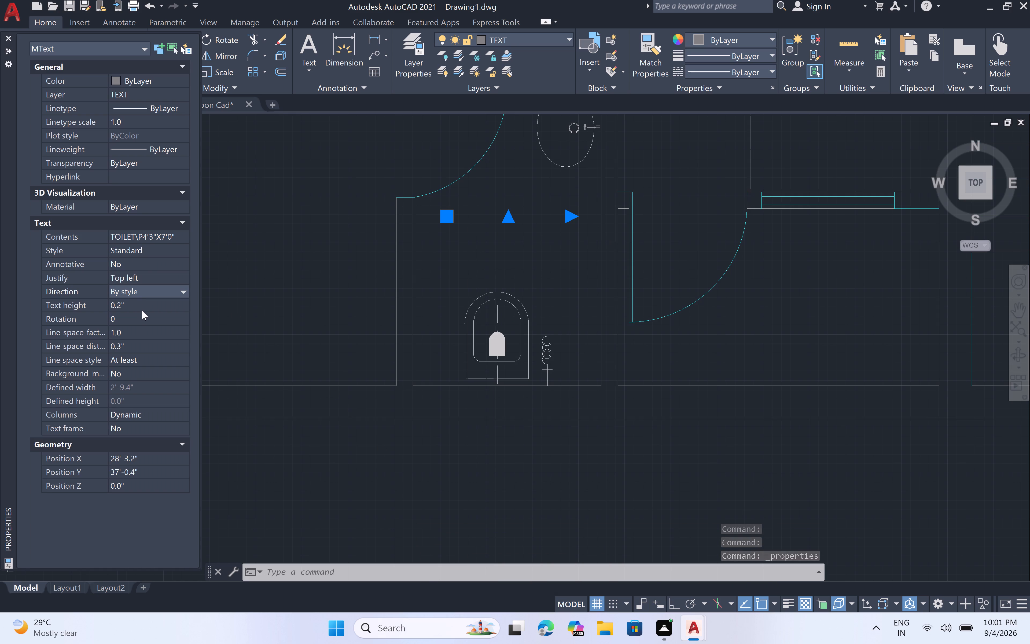
{"action": "left_click", "coordinate": [140, 306]}
{"action": "key", "text": "BackSpace"}
{"action": "key", "text": "BackSpace"}
{"action": "key", "text": "BackSpace"}
{"action": "key", "text": "BackSpace"}
{"action": "key", "text": "BackSpace"}
{"action": "key", "text": "BackSpace"}
{"action": "key", "text": "BackSpace"}
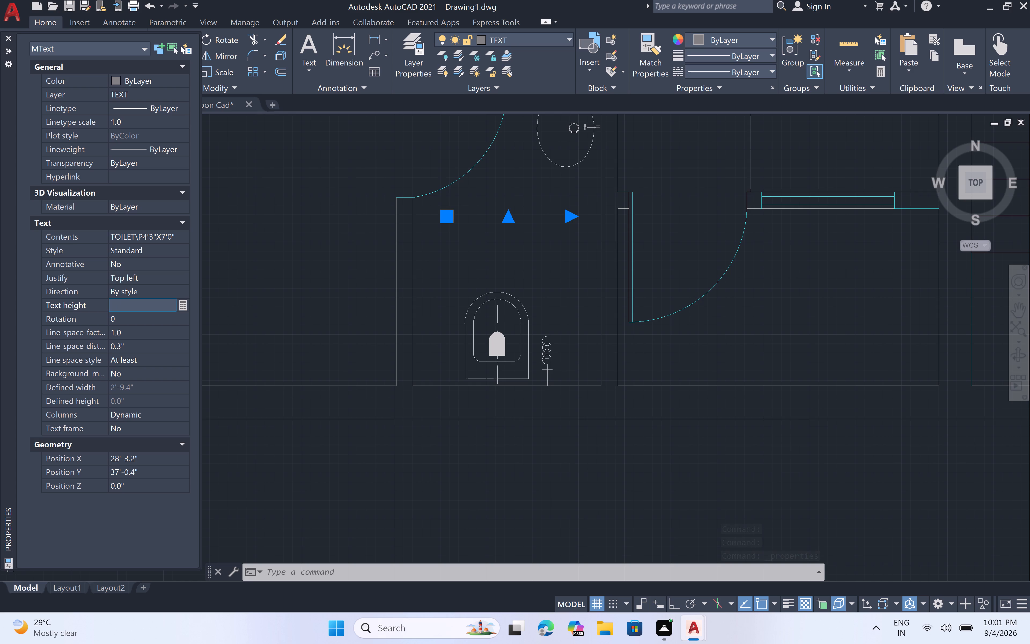
{"action": "key", "text": "4"}
{"action": "type", "text": "\""}
{"action": "key", "text": "space"}
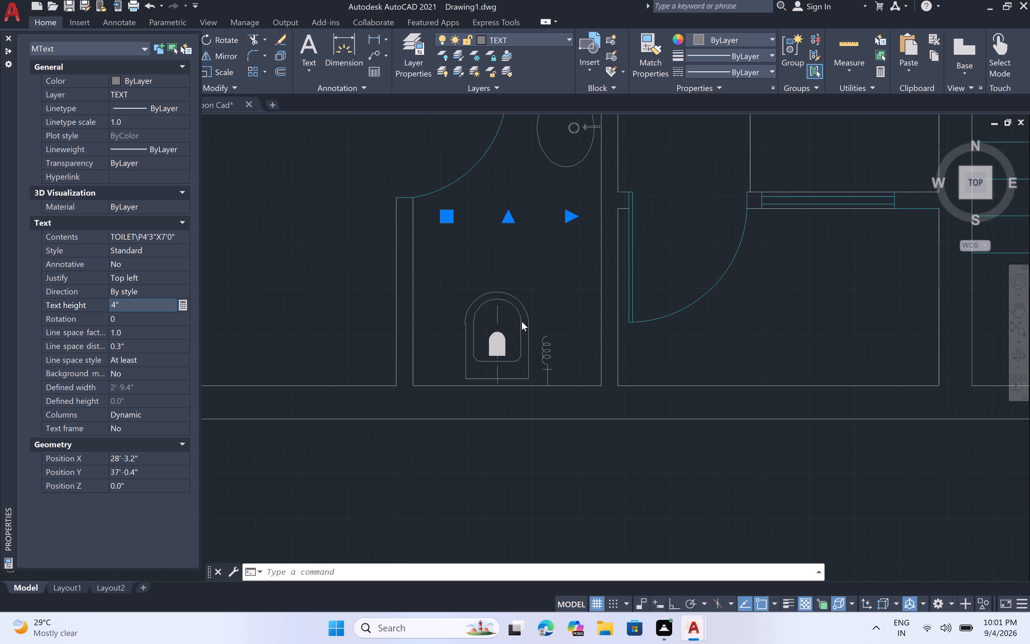
{"action": "left_click", "coordinate": [505, 270]}
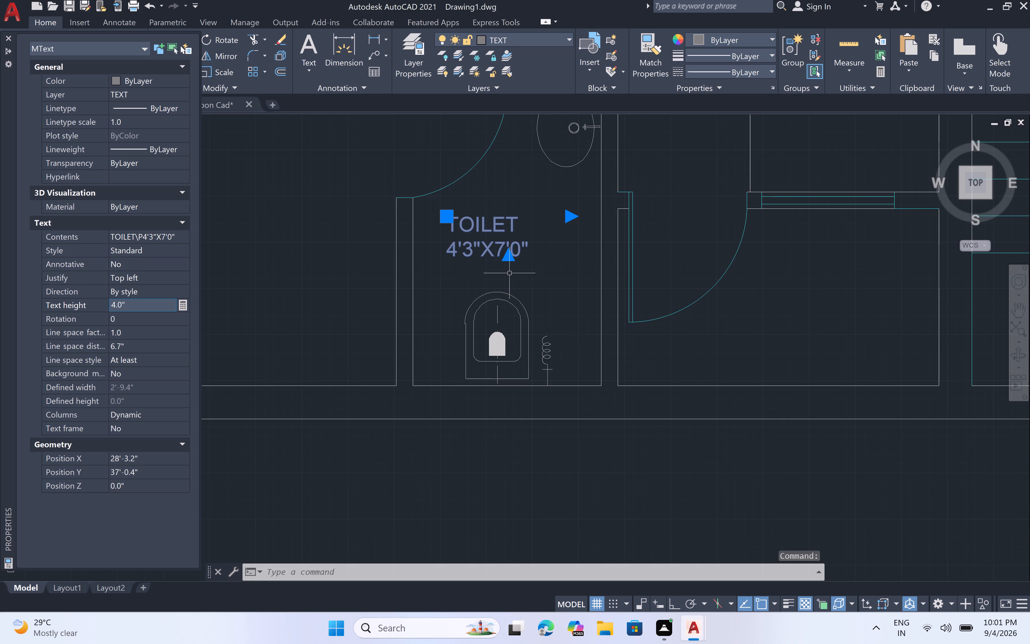
{"action": "key", "text": "Escape"}
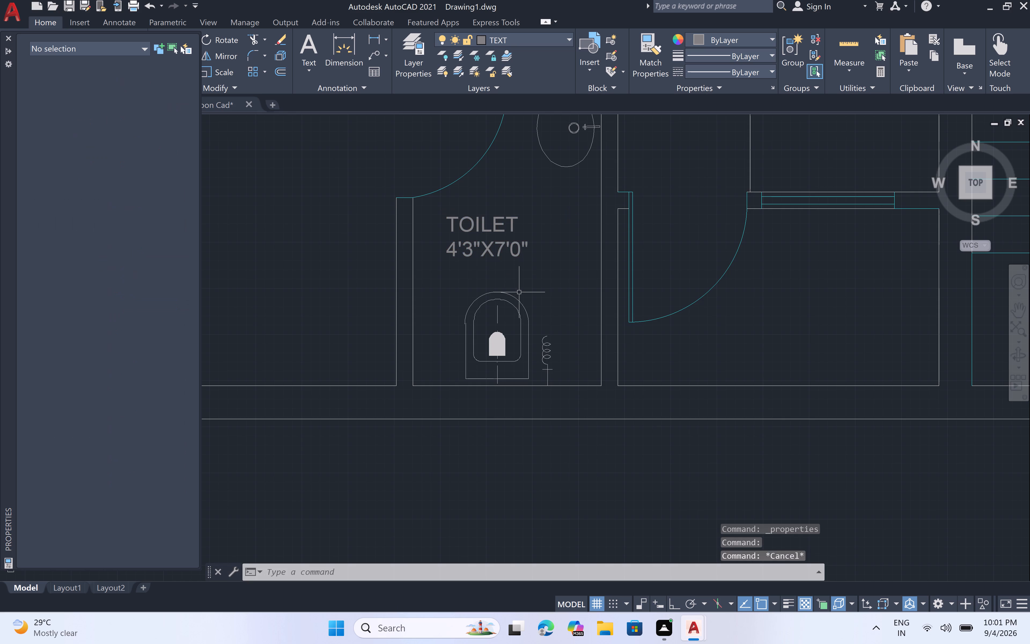
Add a two-line multiline text reading UTILITY and 7'4"X4'0" in the room east of the southern toilet, beside the door swing.
{"action": "scroll", "coordinate": [519, 292], "scroll_direction": "down", "scroll_amount": 4}
{"action": "scroll", "coordinate": [549, 290], "scroll_direction": "up", "scroll_amount": 4}
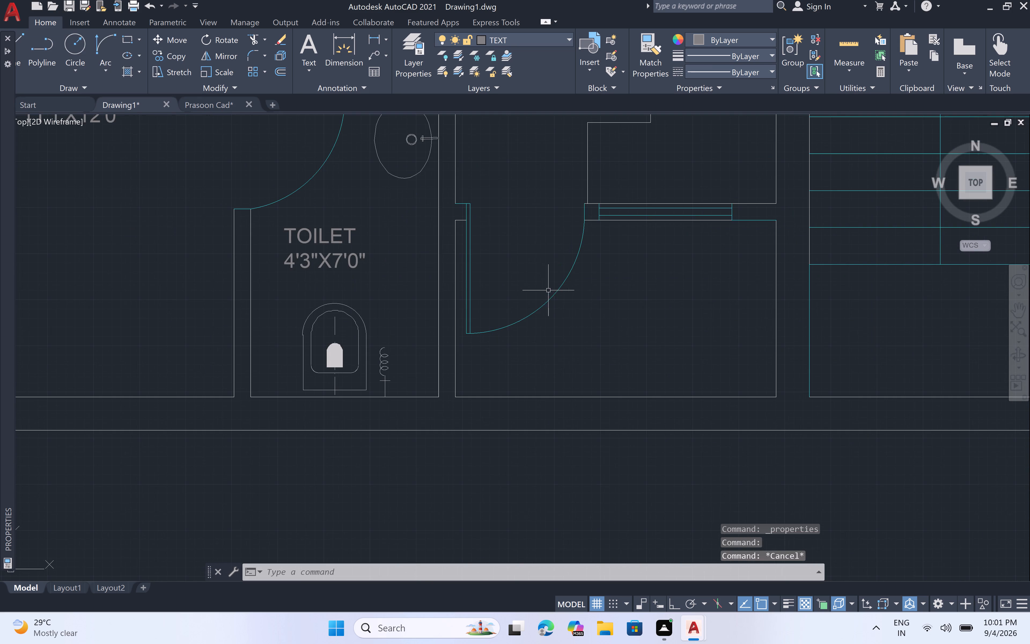
{"action": "key", "text": "m"}
{"action": "key", "text": "t"}
{"action": "key", "text": "space"}
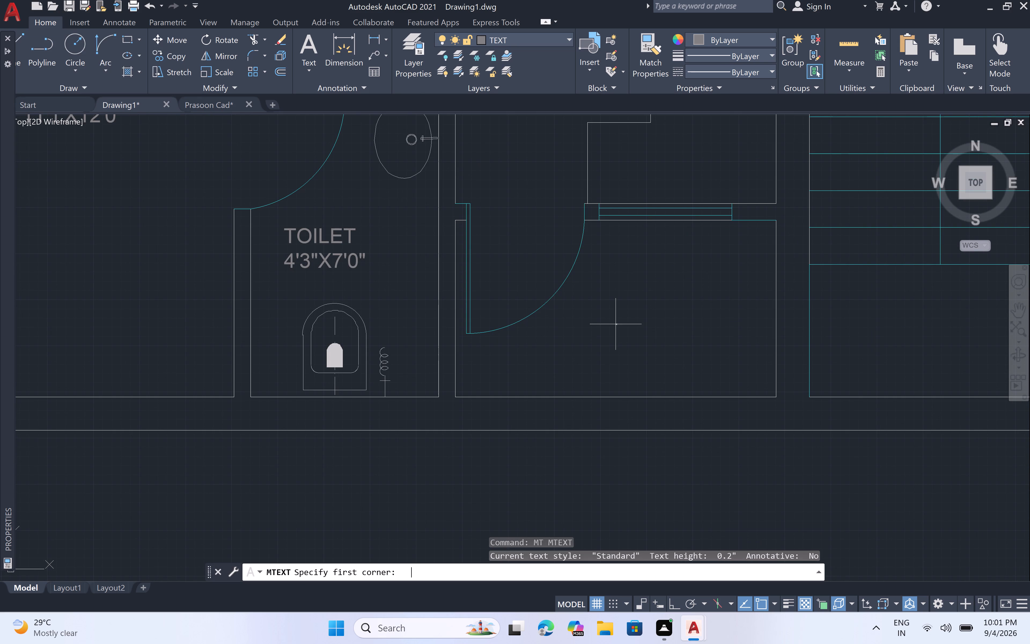
{"action": "left_click", "coordinate": [585, 302]}
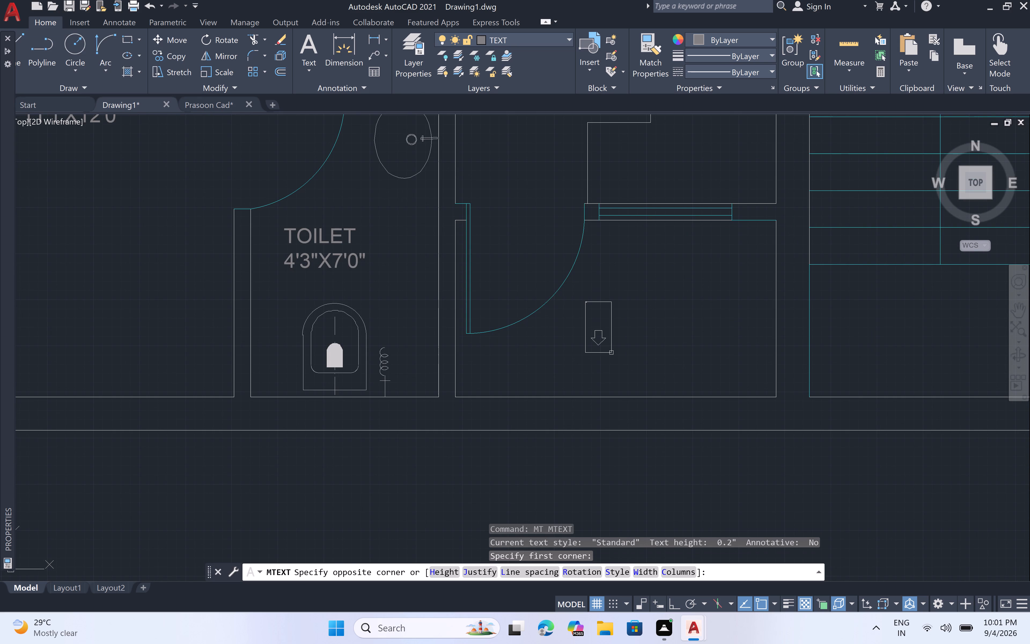
{"action": "left_click", "coordinate": [735, 353]}
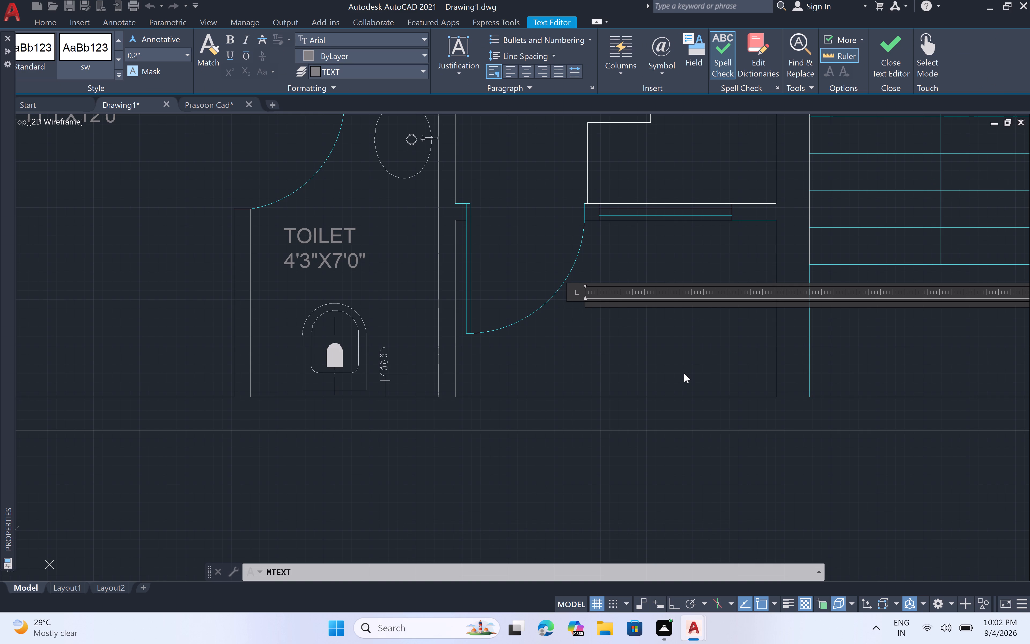
{"action": "type", "text": "UTILIT"}
{"action": "key", "text": "y"}
{"action": "key", "text": "Return"}
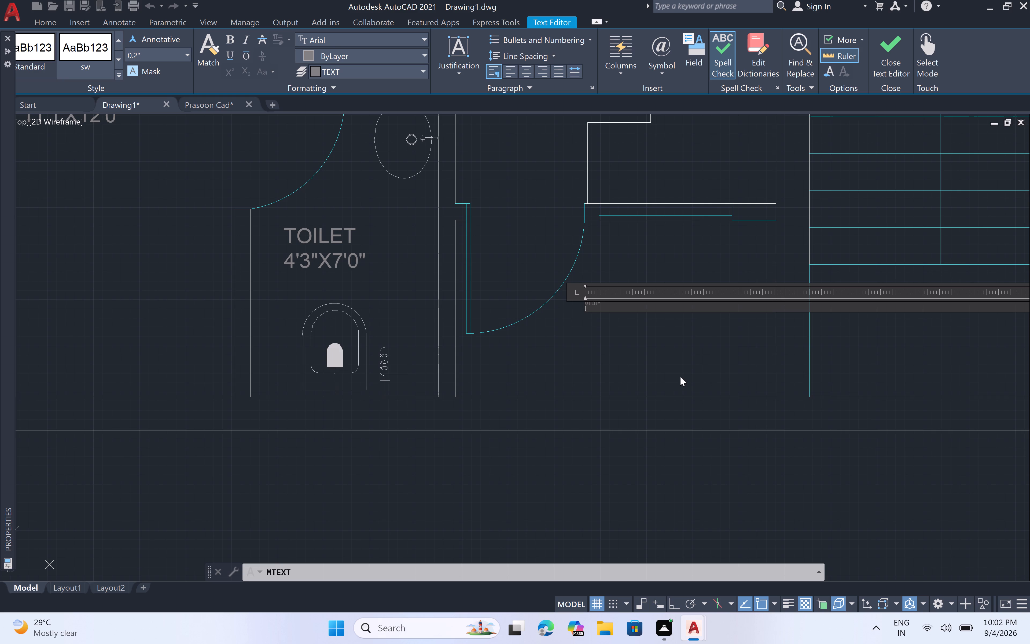
{"action": "type", "text": "7'"}
{"action": "type", "text": "4\"X"}
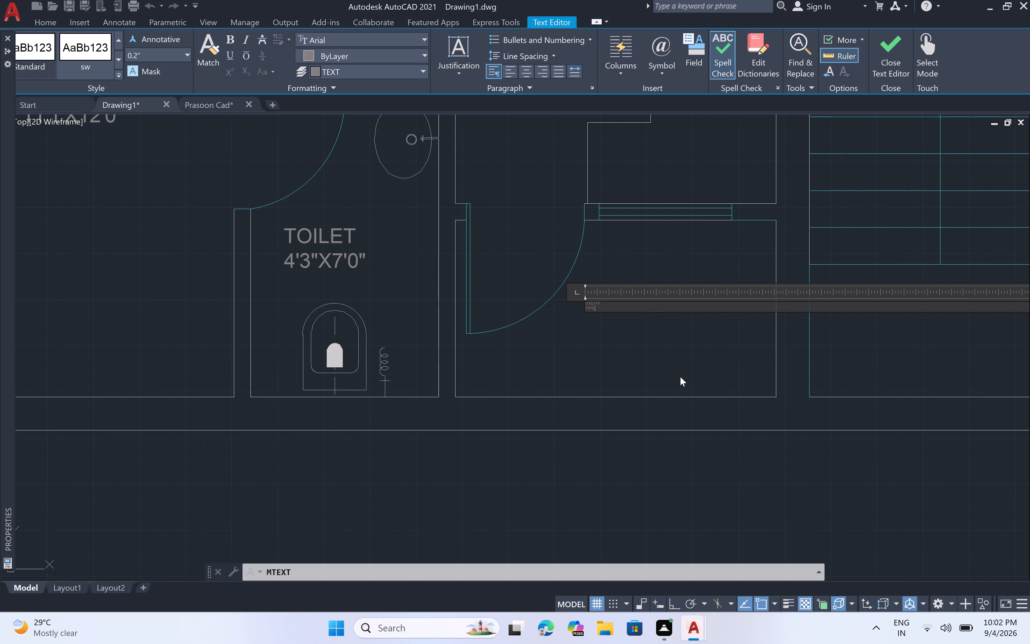
{"action": "type", "text": "4'0\""}
{"action": "left_click", "coordinate": [680, 378]}
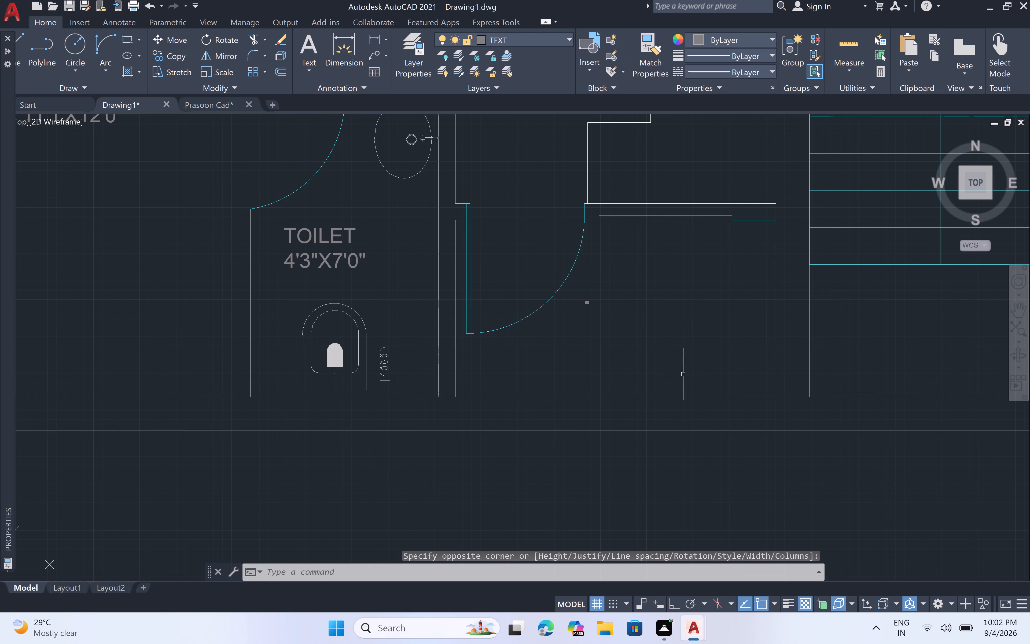
Set the UTILITY label's text height to 6" in its properties.
{"action": "left_click", "coordinate": [589, 302]}
{"action": "right_click", "coordinate": [602, 305]}
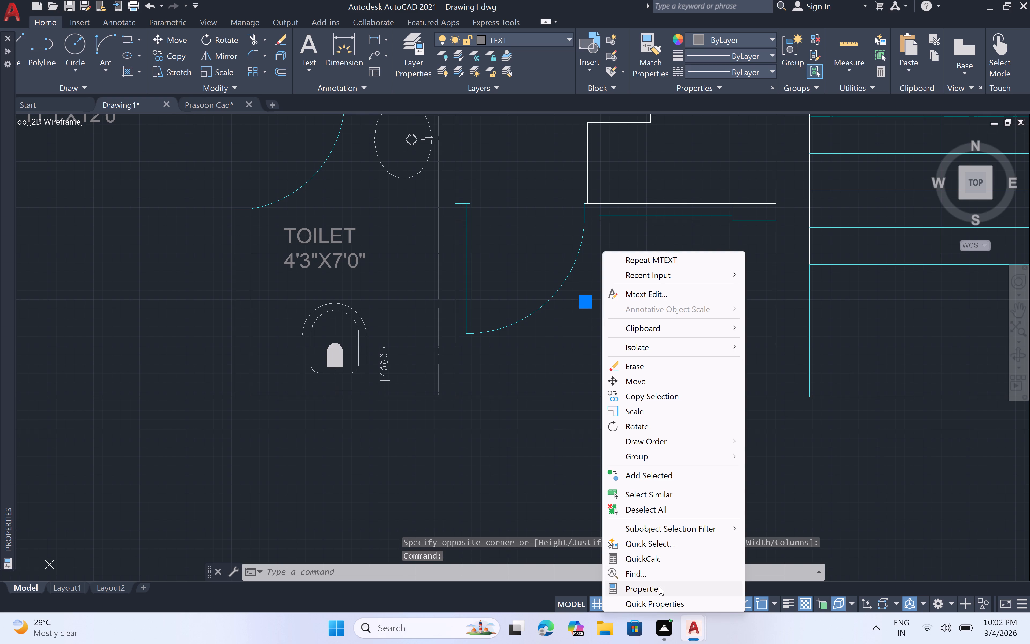
{"action": "left_click", "coordinate": [659, 586]}
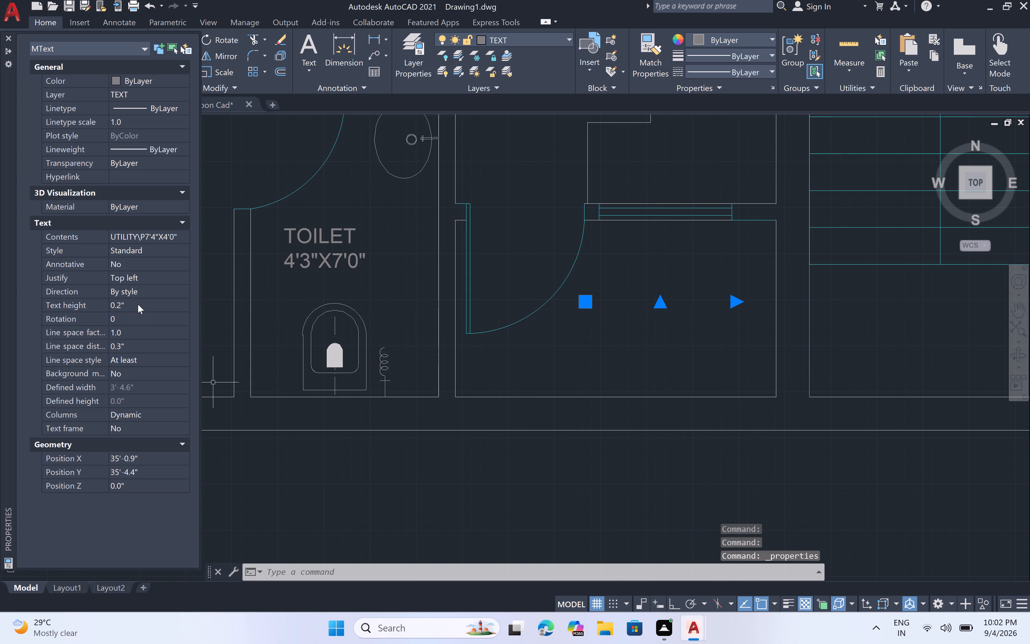
{"action": "left_click", "coordinate": [138, 304]}
{"action": "key", "text": "BackSpace"}
{"action": "key", "text": "BackSpace"}
{"action": "key", "text": "BackSpace"}
{"action": "key", "text": "BackSpace"}
{"action": "key", "text": "BackSpace"}
{"action": "key", "text": "BackSpace"}
{"action": "key", "text": "BackSpace"}
{"action": "key", "text": "BackSpace"}
{"action": "key", "text": "BackSpace"}
{"action": "key", "text": "BackSpace"}
{"action": "key", "text": "BackSpace"}
{"action": "key", "text": "BackSpace"}
{"action": "key", "text": "BackSpace"}
{"action": "key", "text": "BackSpace"}
{"action": "key", "text": "BackSpace"}
{"action": "key", "text": "BackSpace"}
{"action": "key", "text": "BackSpace"}
{"action": "key", "text": "BackSpace"}
{"action": "key", "text": "BackSpace"}
{"action": "key", "text": "BackSpace"}
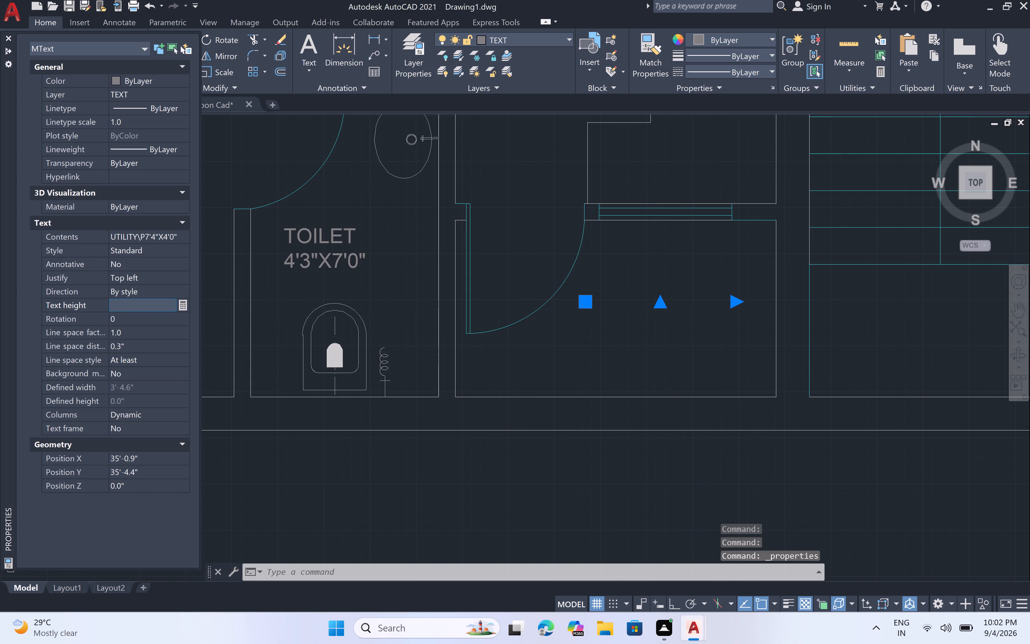
{"action": "key", "text": "6"}
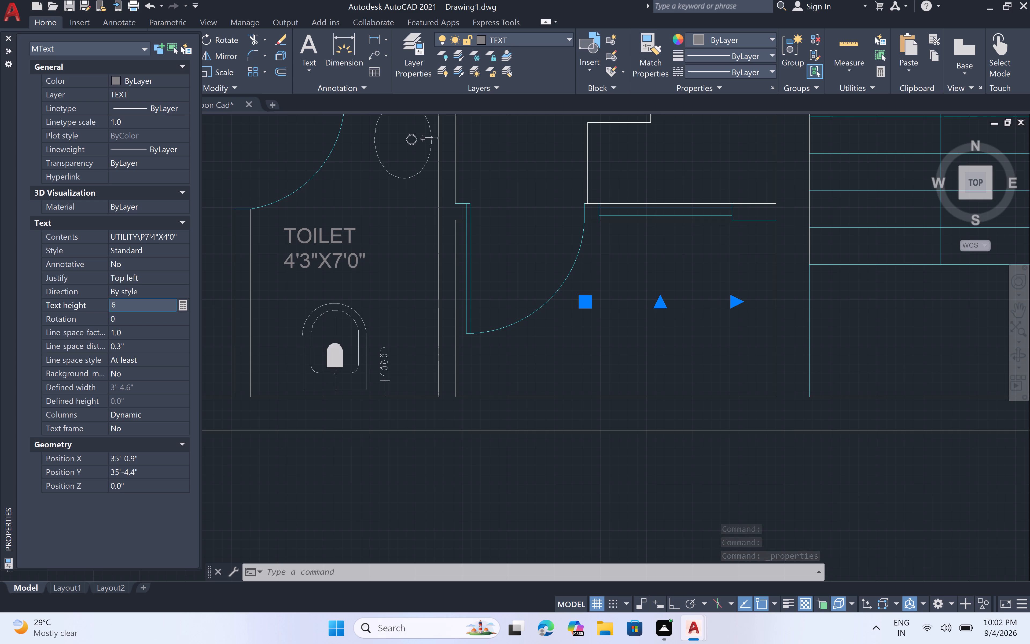
{"action": "type", "text": "\""}
{"action": "key", "text": "space"}
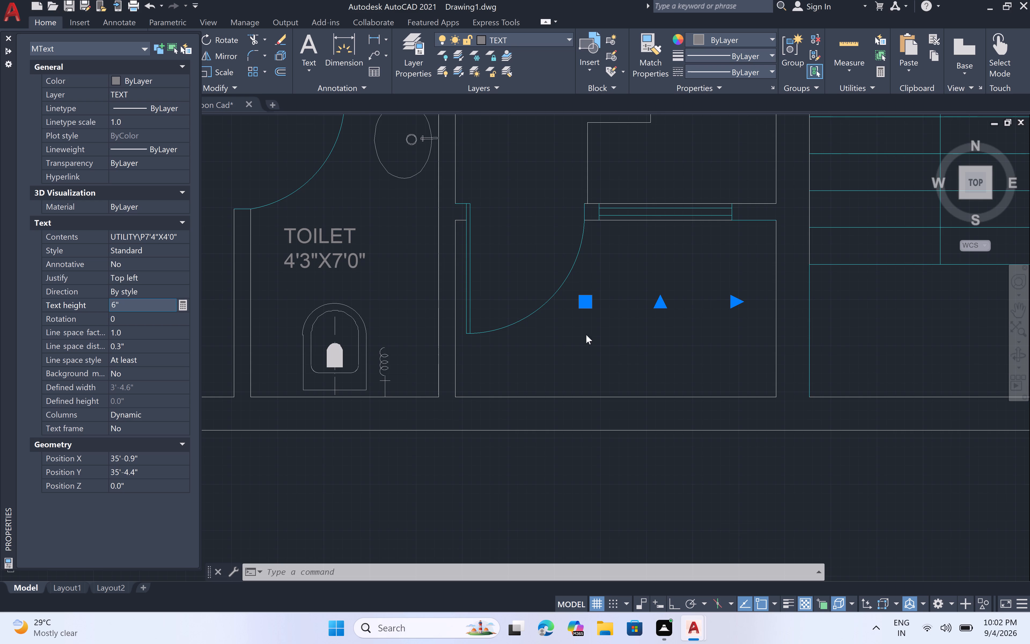
{"action": "left_click", "coordinate": [588, 341]}
{"action": "key", "text": "Escape"}
Add a two-line multiline text reading KITCHEN and 7'4"X7'7" in the open floor area west of the stove counter.
{"action": "scroll", "coordinate": [614, 303], "scroll_direction": "down", "scroll_amount": 2}
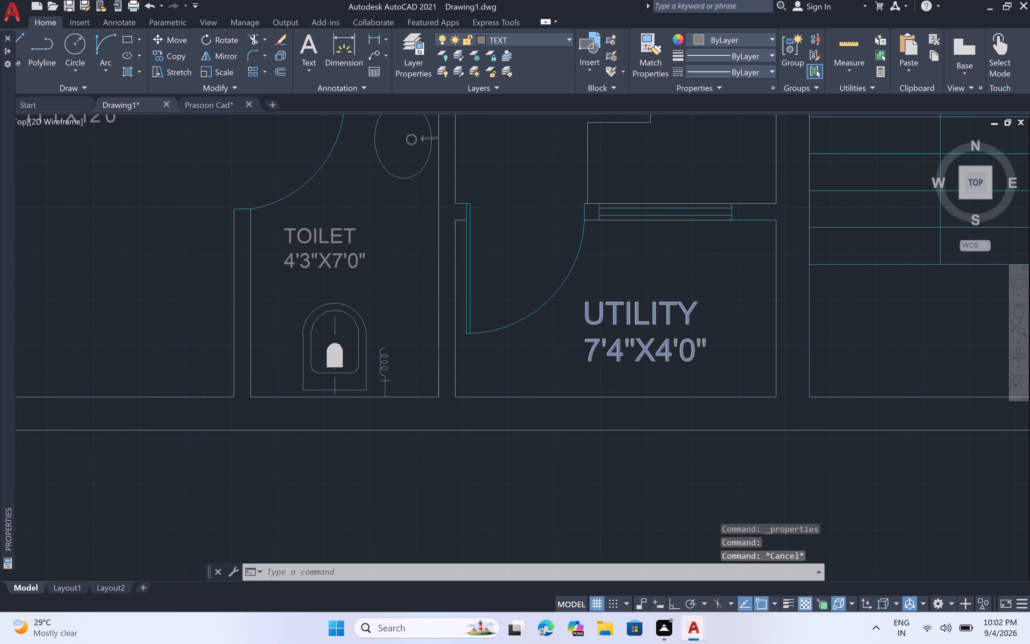
{"action": "middle_click_drag", "start_coordinate": [640, 267], "coordinate": [640, 327]}
{"action": "scroll", "coordinate": [641, 390], "scroll_direction": "up", "scroll_amount": 2}
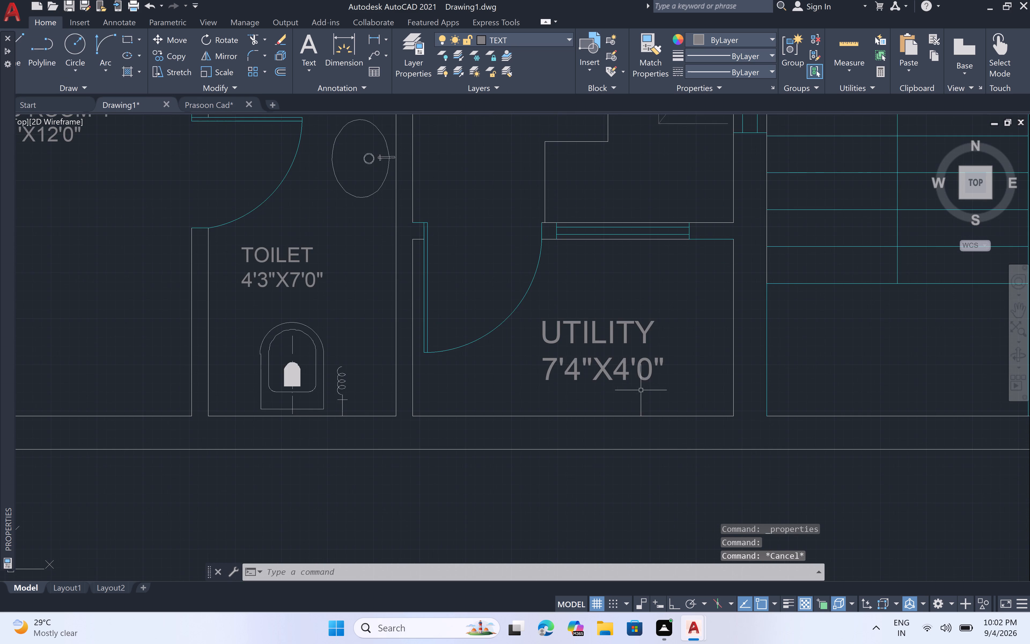
{"action": "scroll", "coordinate": [640, 380], "scroll_direction": "down", "scroll_amount": 2}
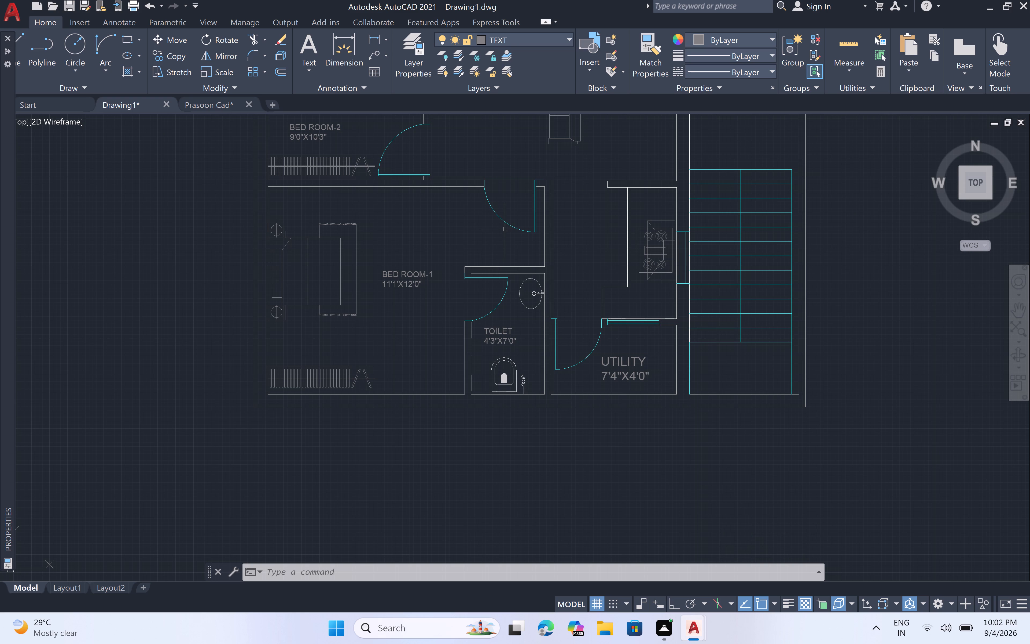
{"action": "scroll", "coordinate": [506, 225], "scroll_direction": "down", "scroll_amount": 1}
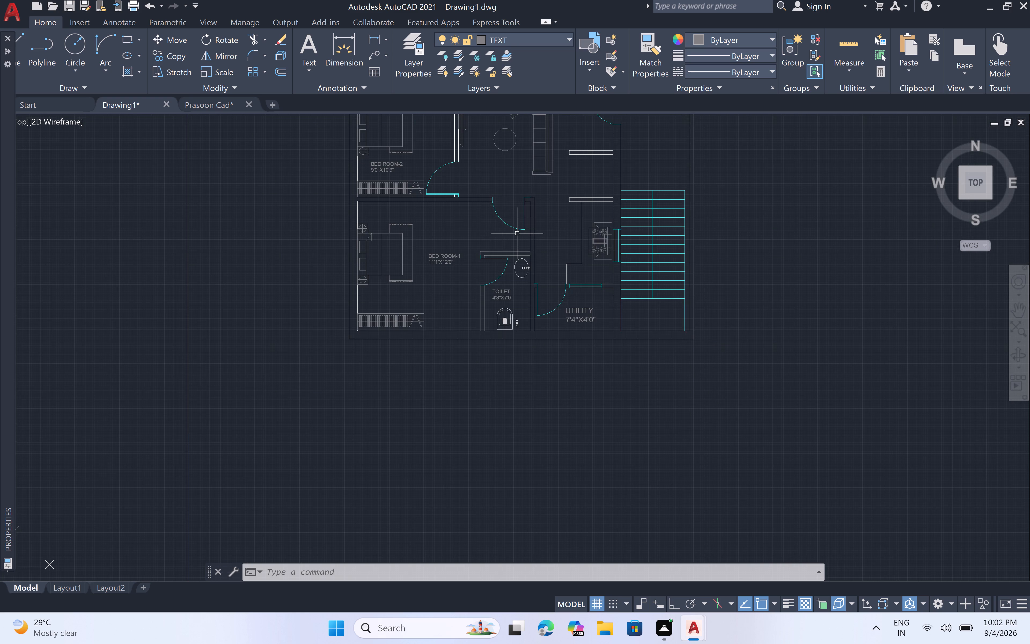
{"action": "scroll", "coordinate": [517, 233], "scroll_direction": "up", "scroll_amount": 3}
{"action": "scroll", "coordinate": [517, 233], "scroll_direction": "down", "scroll_amount": 2}
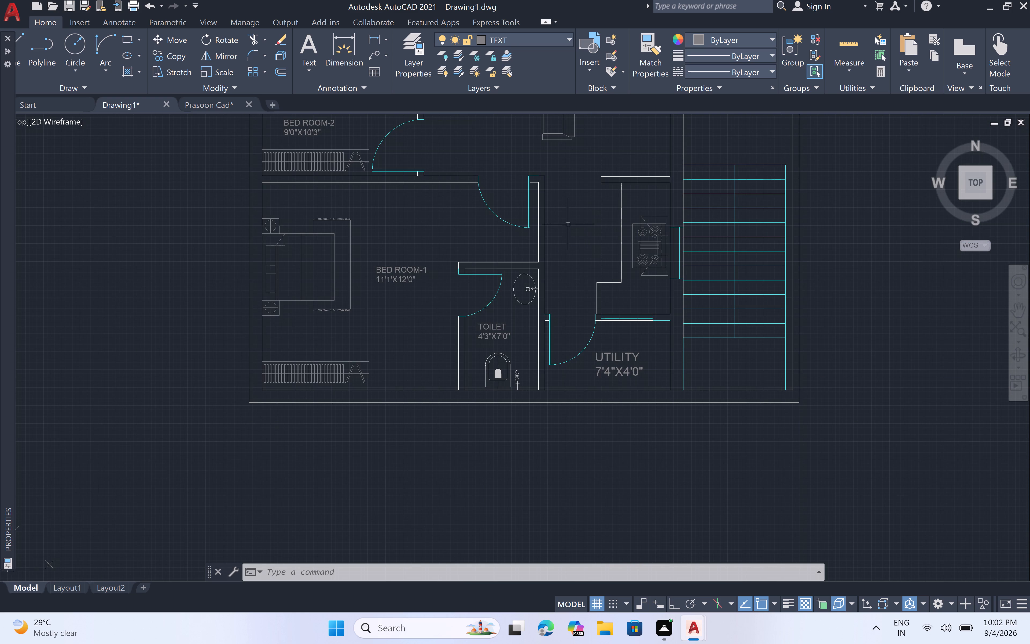
{"action": "scroll", "coordinate": [560, 226], "scroll_direction": "up", "scroll_amount": 2}
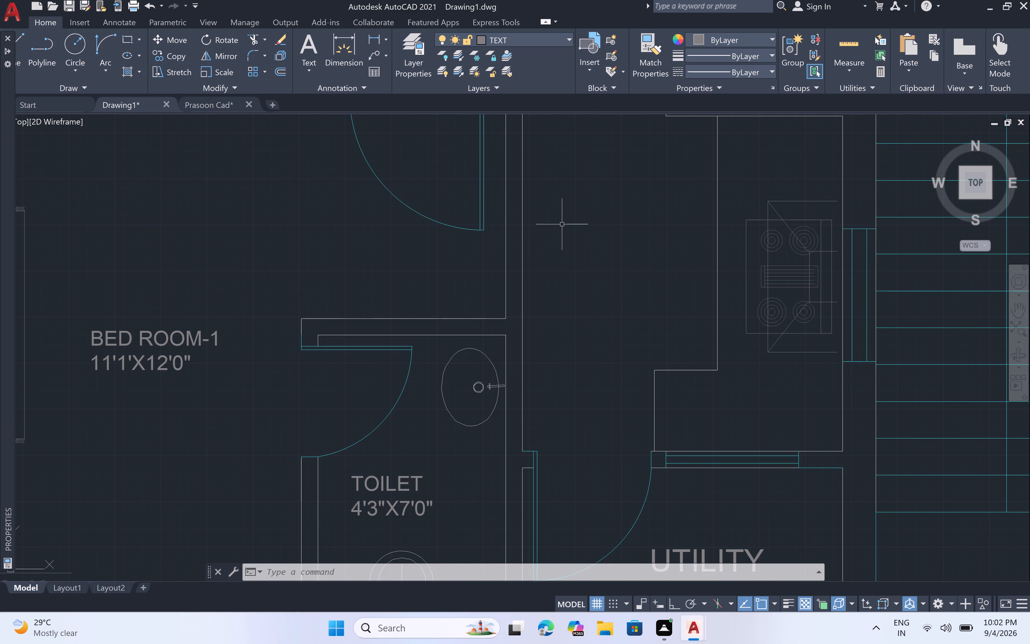
{"action": "key", "text": "m"}
{"action": "key", "text": "t"}
{"action": "key", "text": "space"}
{"action": "scroll", "coordinate": [588, 225], "scroll_direction": "down", "scroll_amount": 1}
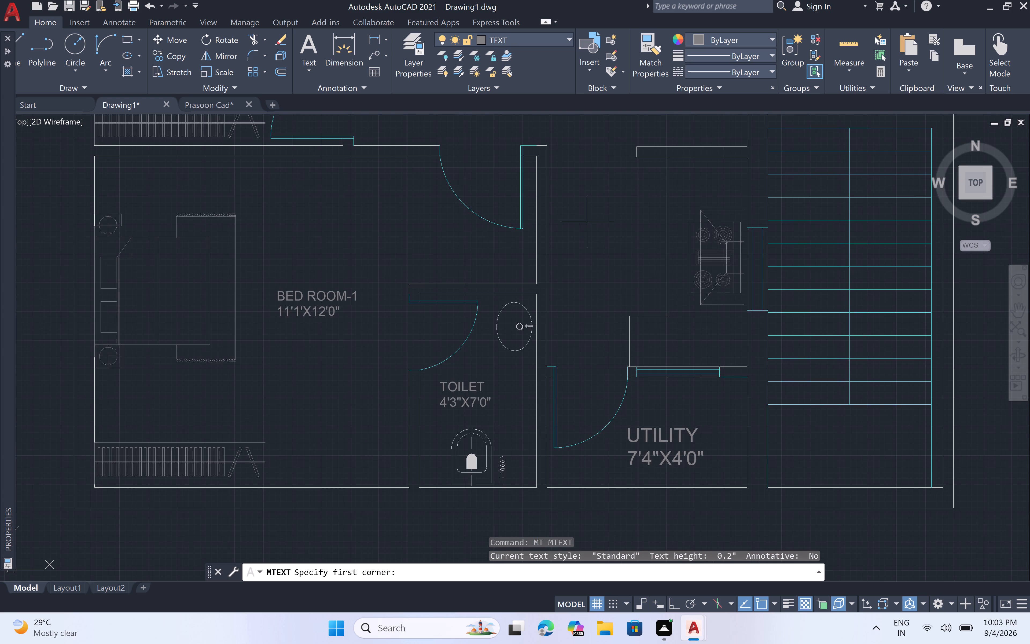
{"action": "left_click", "coordinate": [565, 206]}
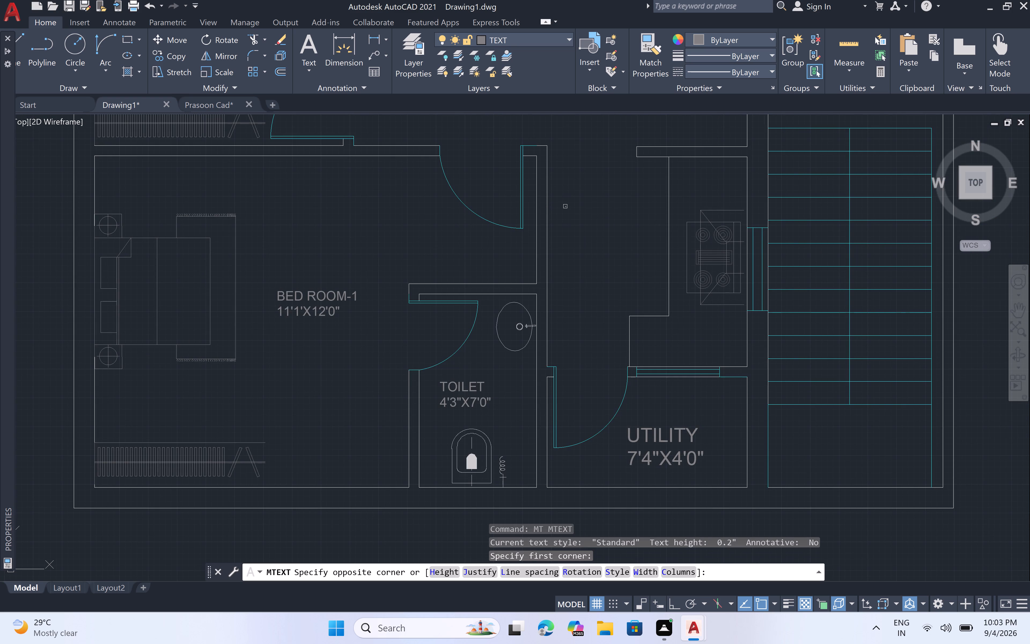
{"action": "left_click", "coordinate": [659, 248]}
{"action": "type", "text": "KITCHEN"}
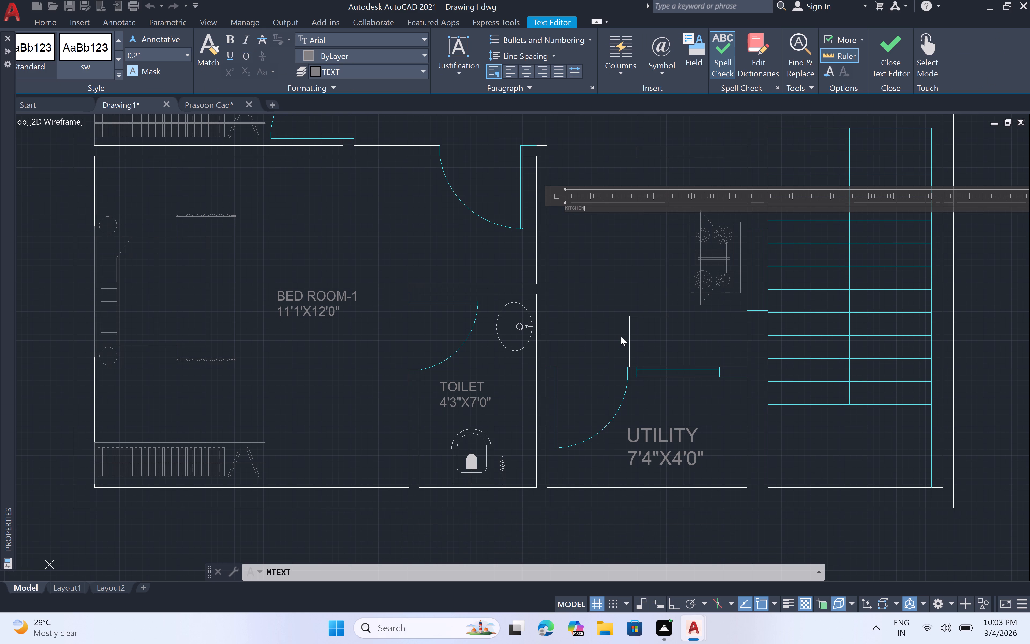
{"action": "key", "text": "Return"}
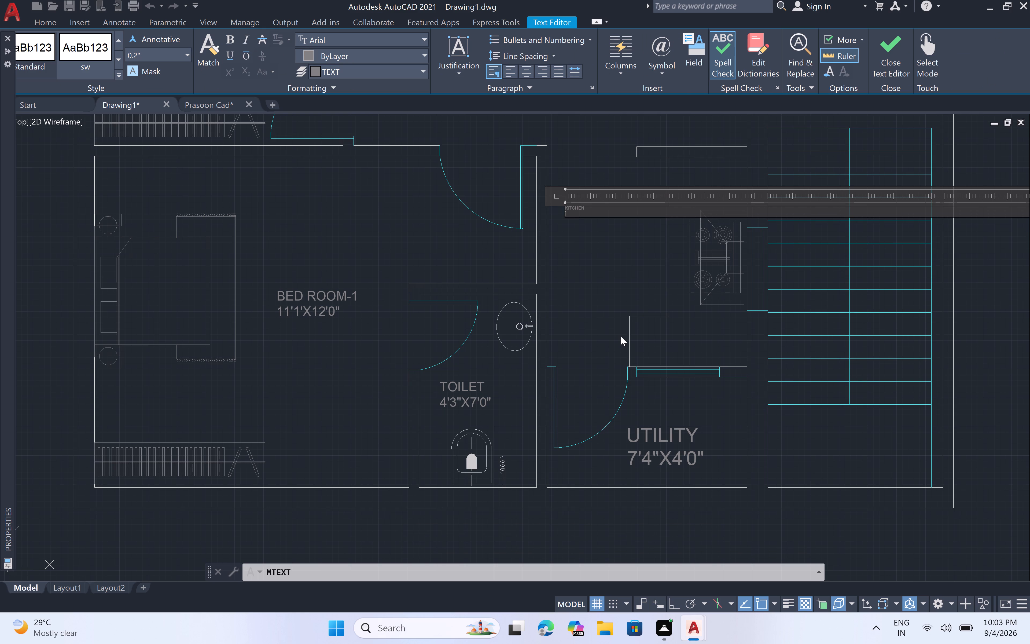
{"action": "key", "text": "7"}
{"action": "type", "text": "'4\""}
{"action": "key", "text": "x"}
{"action": "type", "text": "7'7\""}
{"action": "left_click", "coordinate": [605, 257]}
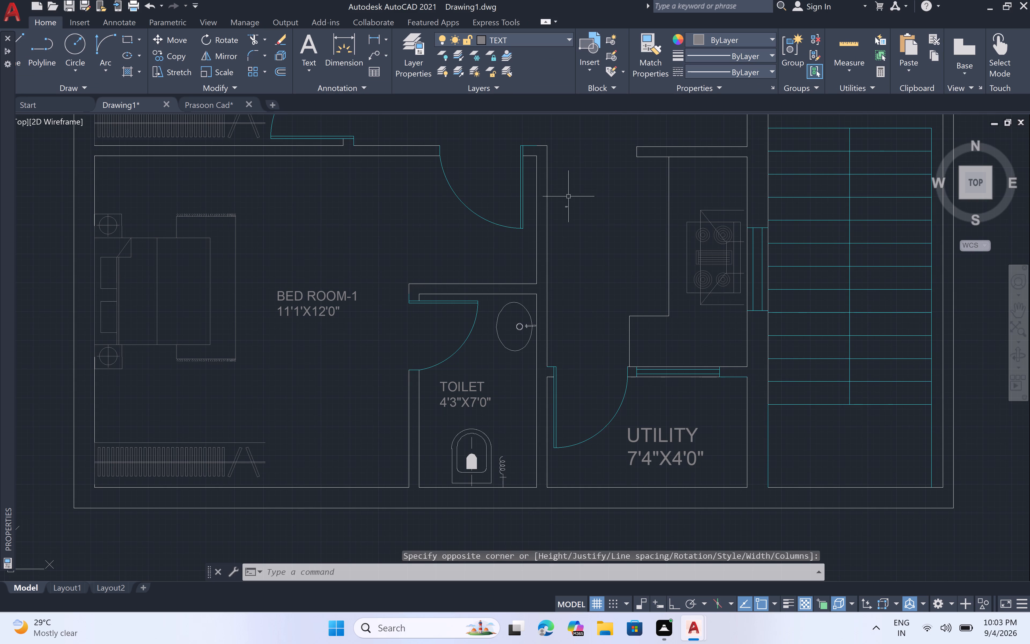
Set the KITCHEN label's text height to 6" in its properties.
{"action": "left_click", "coordinate": [569, 209]}
{"action": "right_click", "coordinate": [577, 228]}
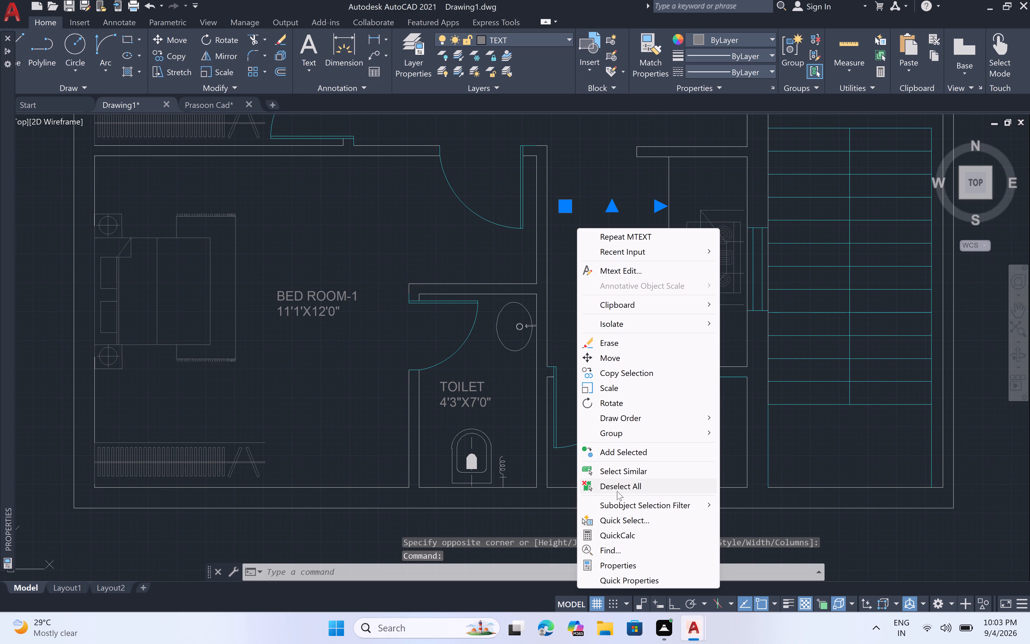
{"action": "left_click", "coordinate": [629, 566]}
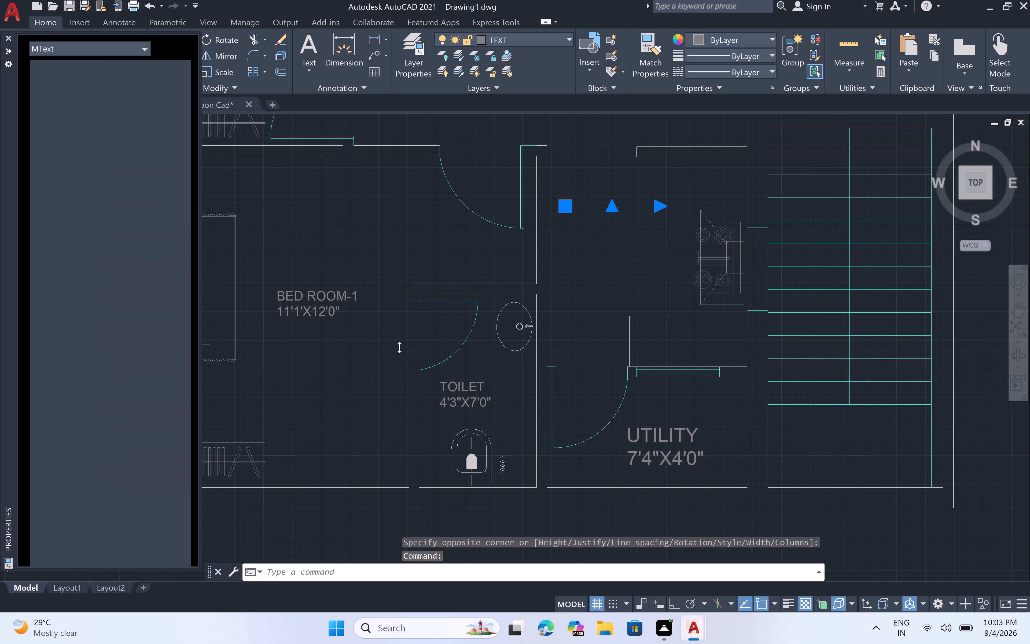
{"action": "left_click", "coordinate": [144, 302]}
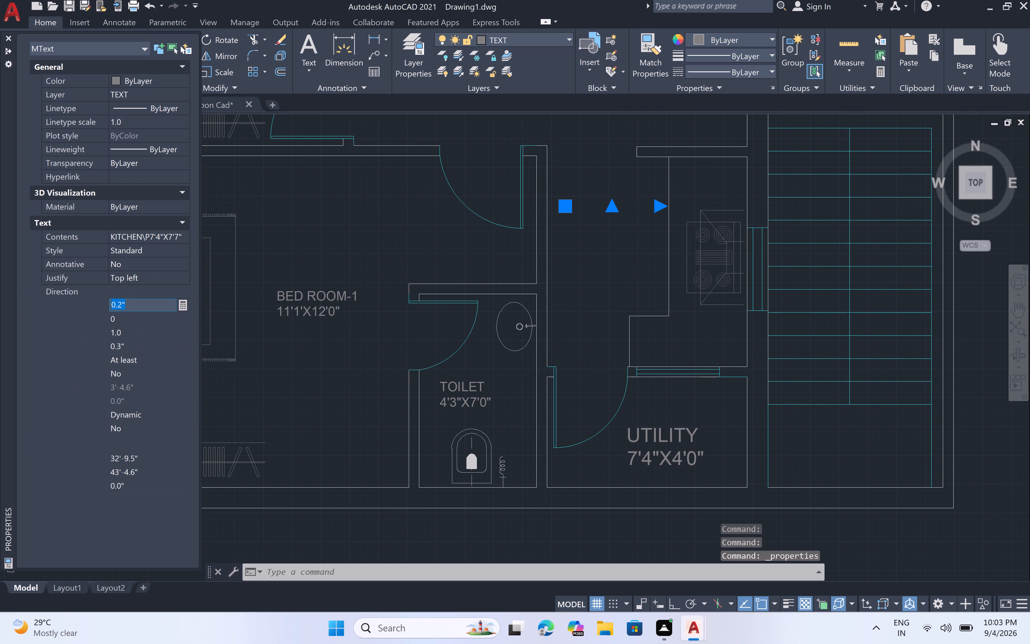
{"action": "key", "text": "BackSpace"}
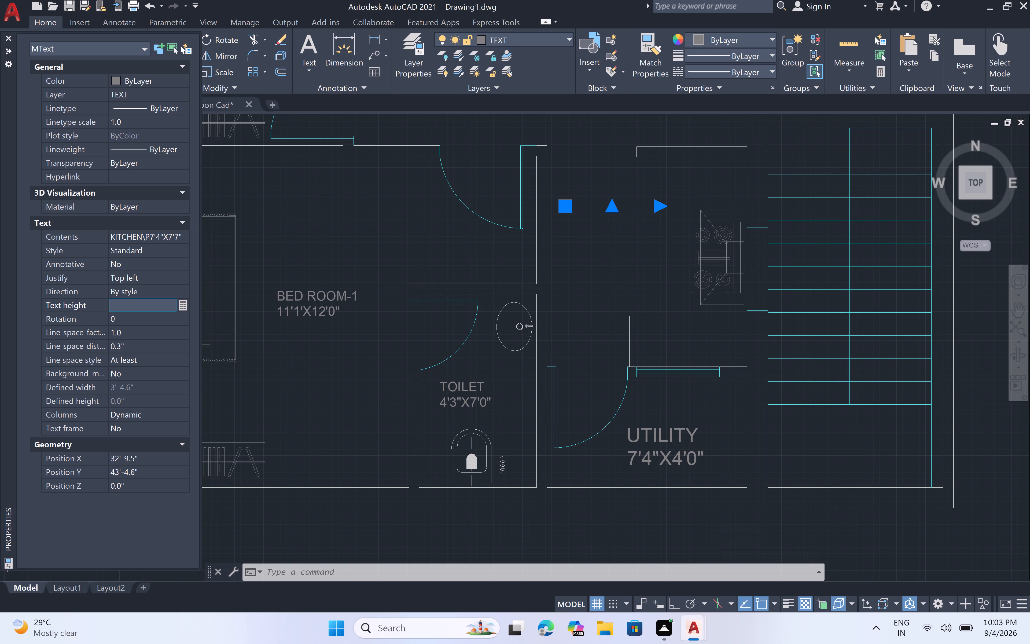
{"action": "type", "text": "6\""}
{"action": "key", "text": "space"}
{"action": "left_click", "coordinate": [624, 280]}
{"action": "key", "text": "Escape"}
{"action": "scroll", "coordinate": [621, 265], "scroll_direction": "down", "scroll_amount": 1}
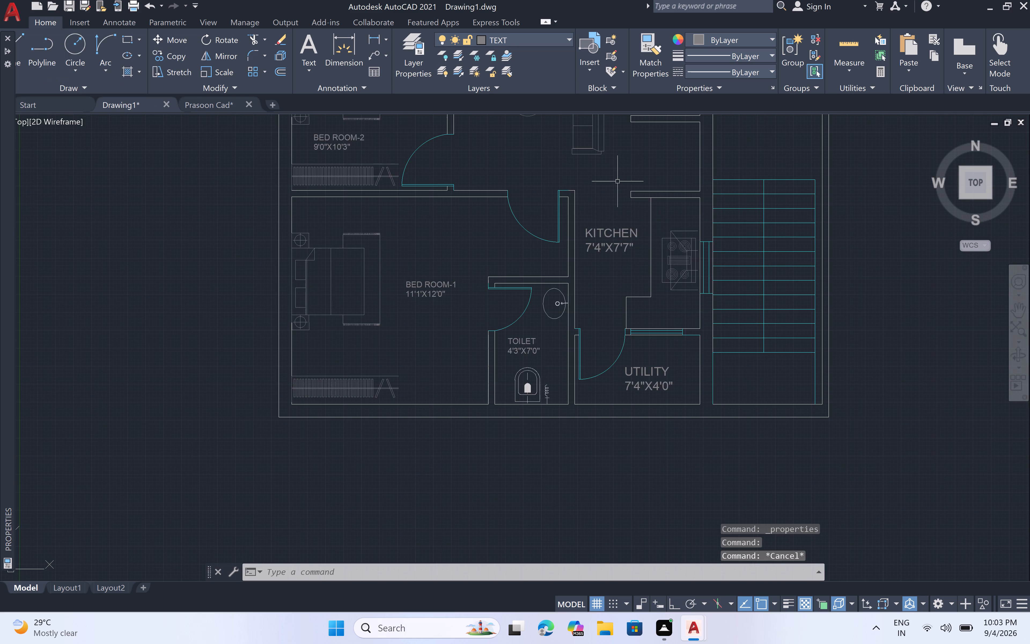
Add a two-line multiline text reading PUJA and 4'0"X4'0" in the small alcove north of the kitchen, west of the stairs.
{"action": "middle_click_drag", "start_coordinate": [617, 181], "coordinate": [616, 296]}
{"action": "scroll", "coordinate": [615, 259], "scroll_direction": "up", "scroll_amount": 2}
{"action": "scroll", "coordinate": [615, 258], "scroll_direction": "down", "scroll_amount": 3}
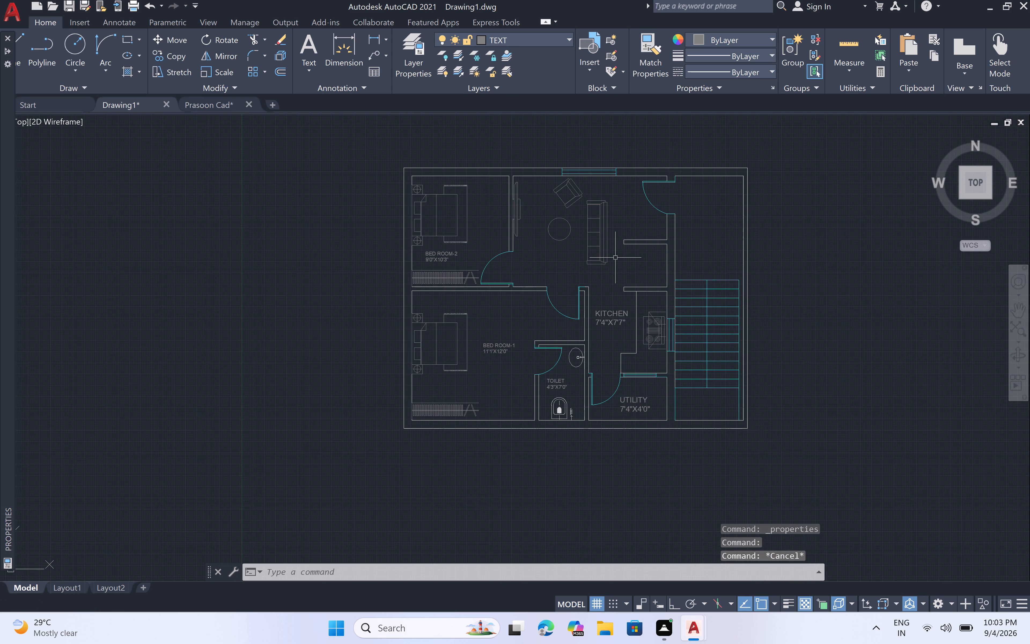
{"action": "scroll", "coordinate": [555, 255], "scroll_direction": "up", "scroll_amount": 3}
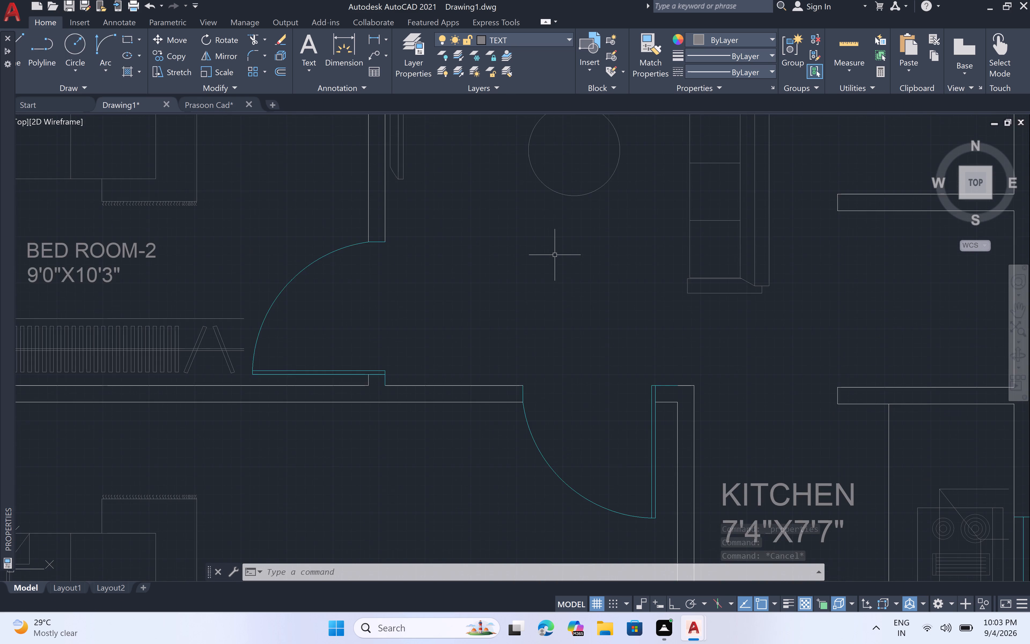
{"action": "scroll", "coordinate": [555, 255], "scroll_direction": "down", "scroll_amount": 2}
{"action": "middle_click_drag", "start_coordinate": [555, 255], "coordinate": [563, 304]}
{"action": "middle_click", "coordinate": [563, 304]}
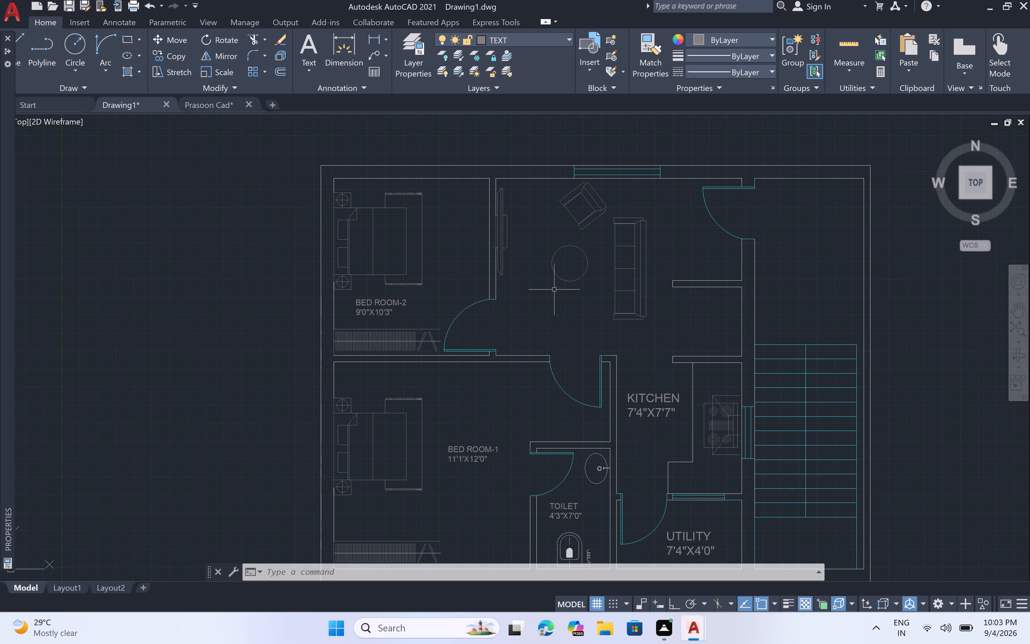
{"action": "scroll", "coordinate": [692, 304], "scroll_direction": "up", "scroll_amount": 1}
{"action": "middle_click_drag", "start_coordinate": [720, 321], "coordinate": [711, 319]}
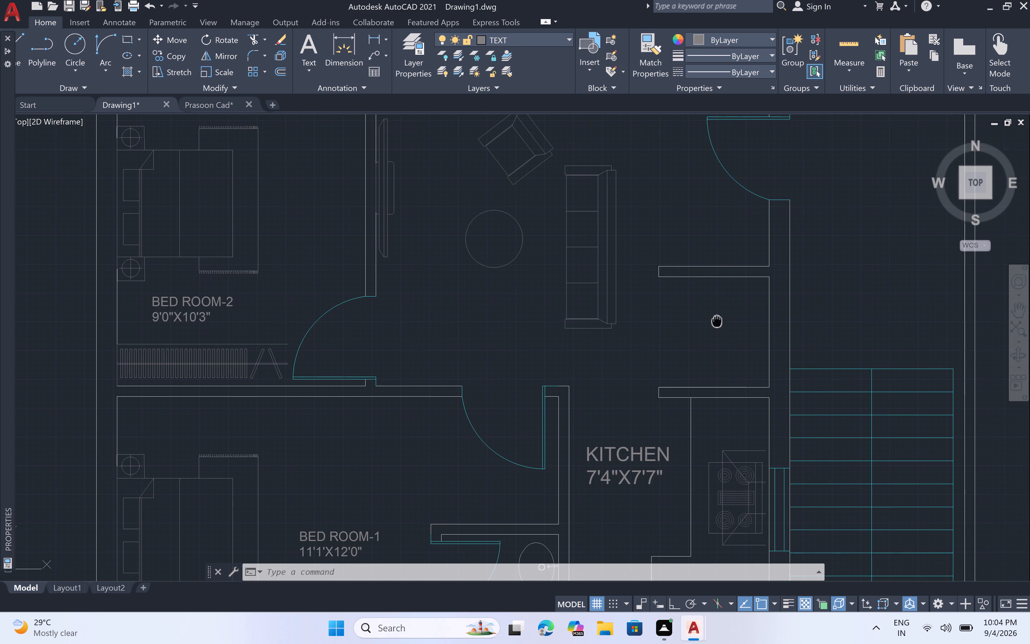
{"action": "middle_click_drag", "start_coordinate": [711, 319], "coordinate": [567, 315]}
{"action": "key", "text": "m"}
{"action": "key", "text": "t"}
{"action": "key", "text": "space"}
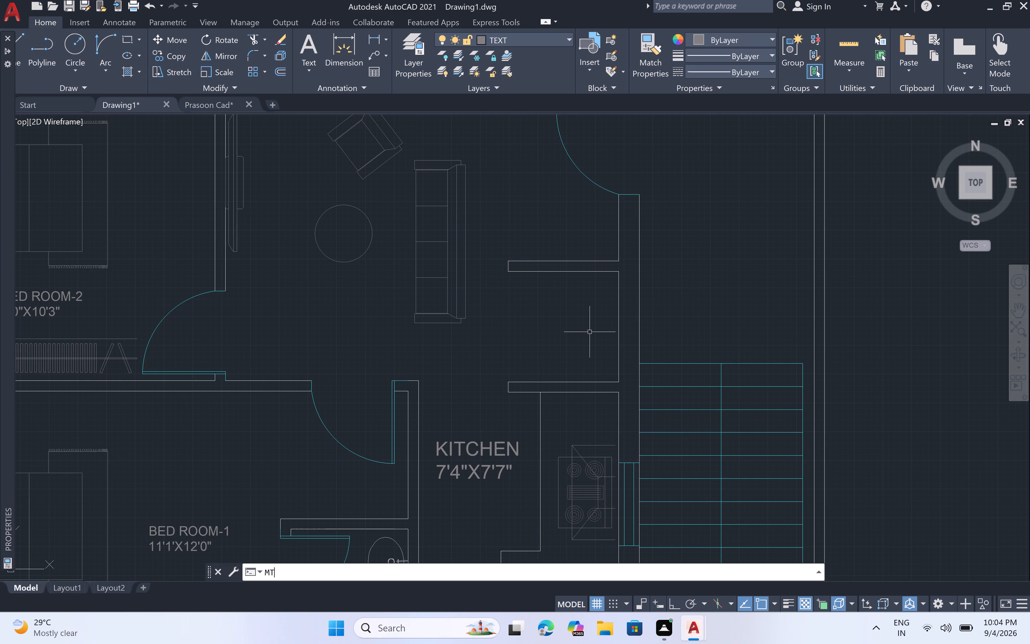
{"action": "left_click", "coordinate": [515, 300]}
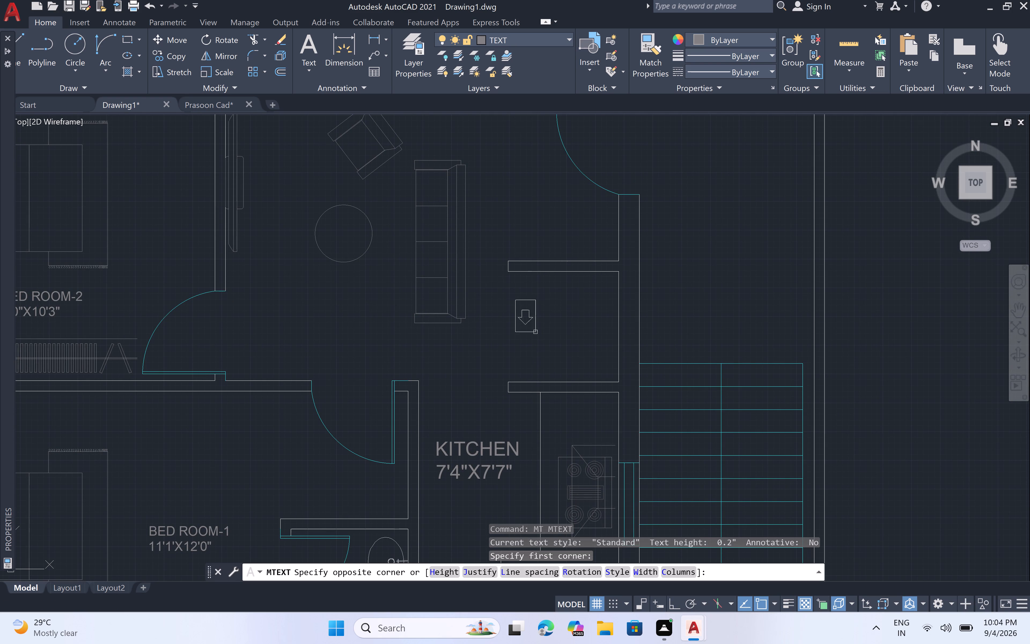
{"action": "left_click", "coordinate": [608, 349]}
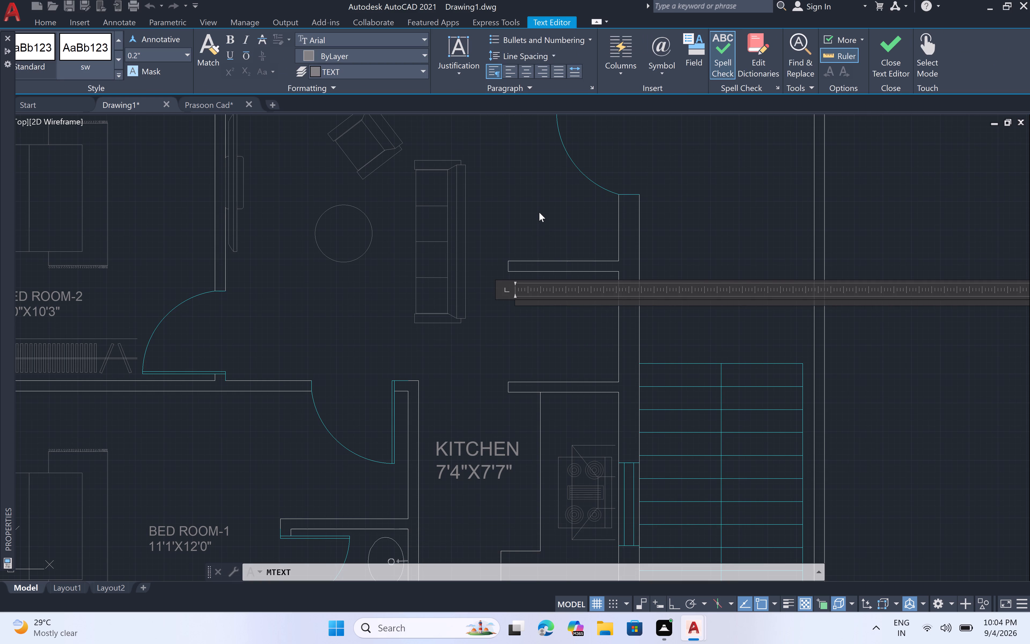
{"action": "type", "text": "PI"}
{"action": "key", "text": "BackSpace"}
{"action": "type", "text": "UJA"}
{"action": "key", "text": "Return"}
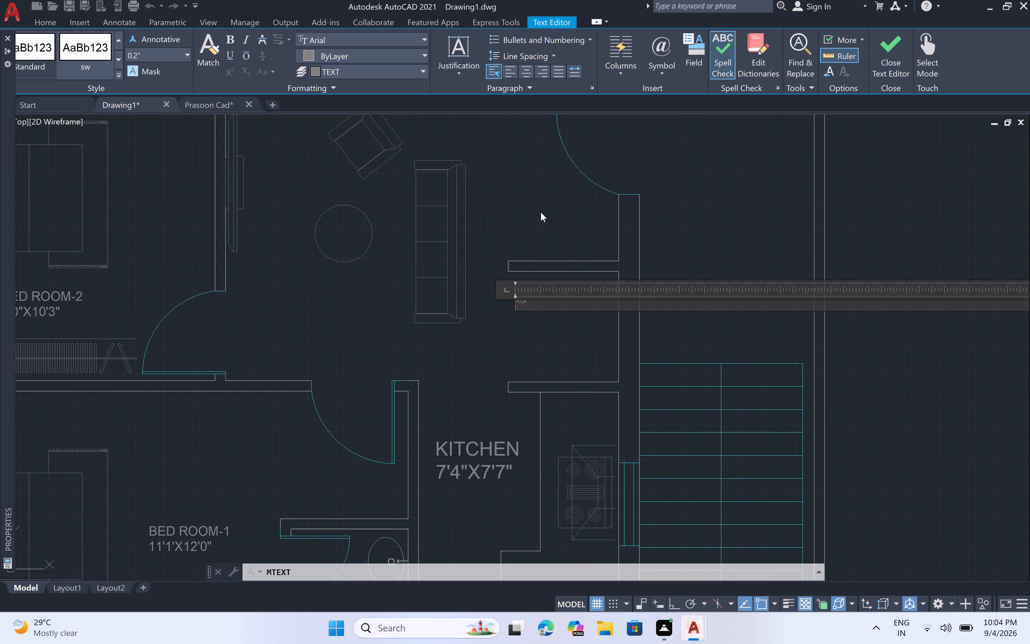
{"action": "type", "text": "4'0\""}
{"action": "key", "text": "x"}
{"action": "type", "text": "4'"}
{"action": "type", "text": "0\""}
{"action": "left_click", "coordinate": [577, 335]}
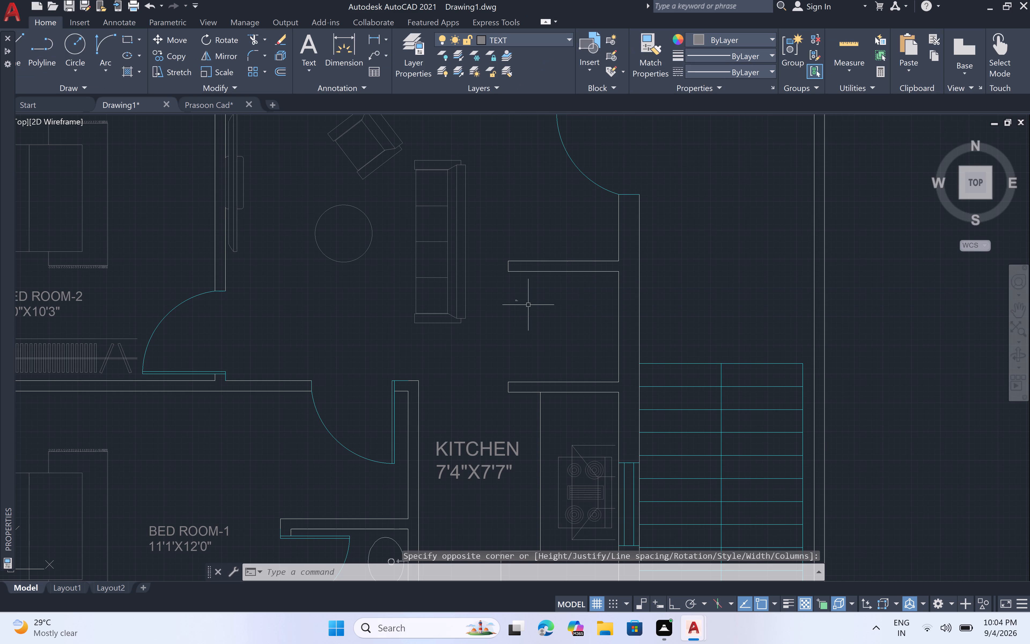
Set the PUJA label's text height to 6" in its properties.
{"action": "left_click", "coordinate": [519, 300]}
{"action": "right_click", "coordinate": [517, 301]}
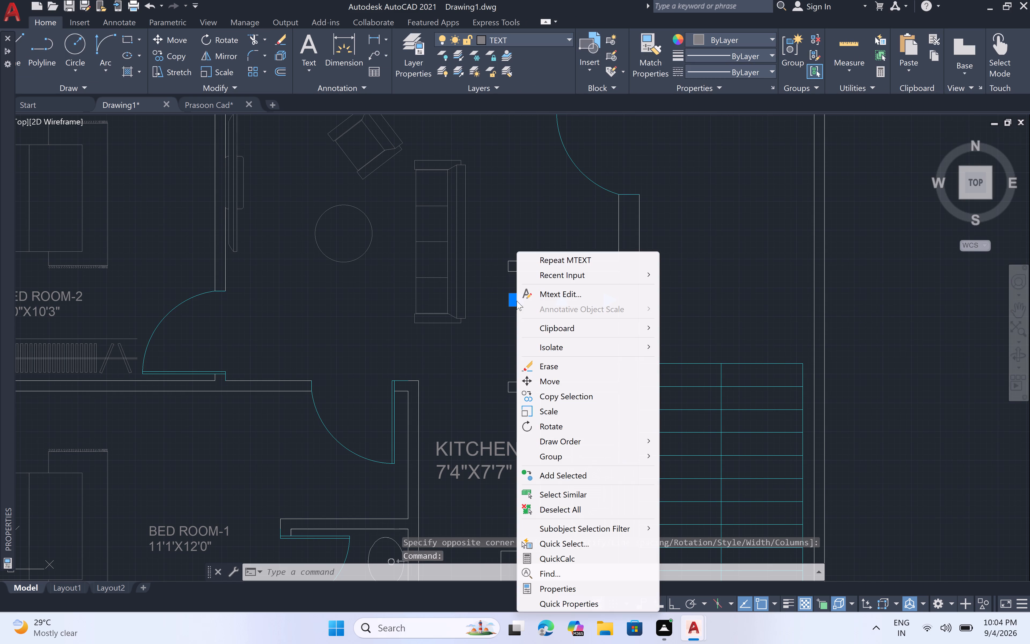
{"action": "left_click", "coordinate": [547, 590]}
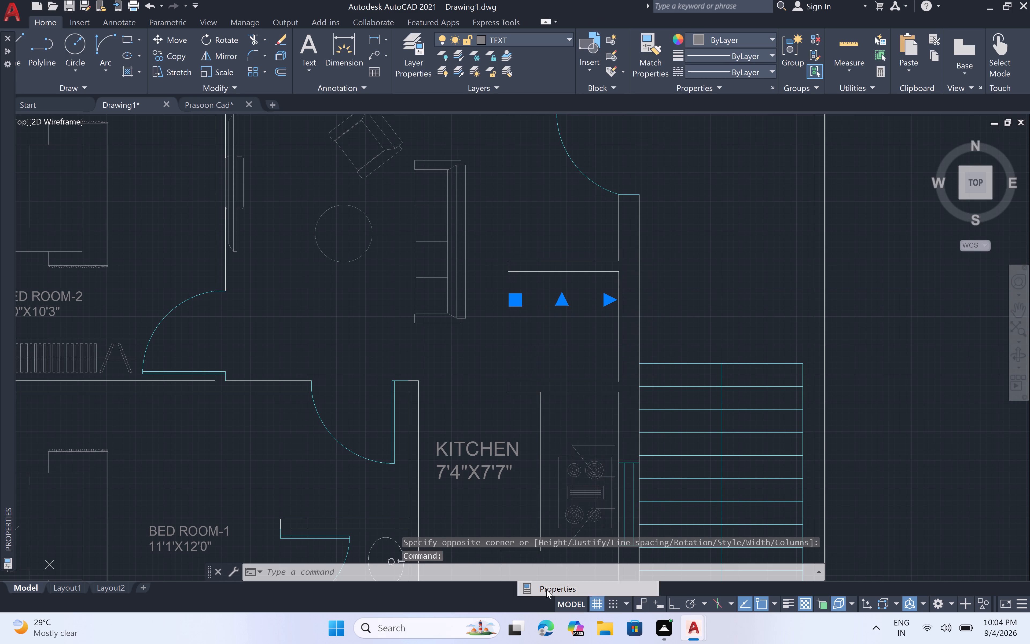
{"action": "left_click", "coordinate": [134, 299]}
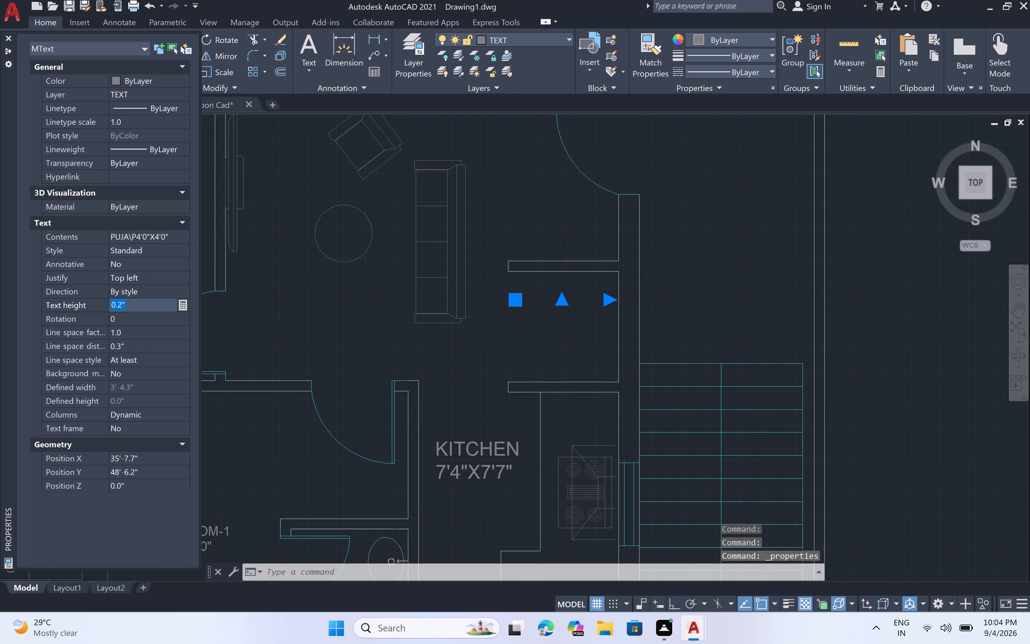
{"action": "key", "text": "BackSpace"}
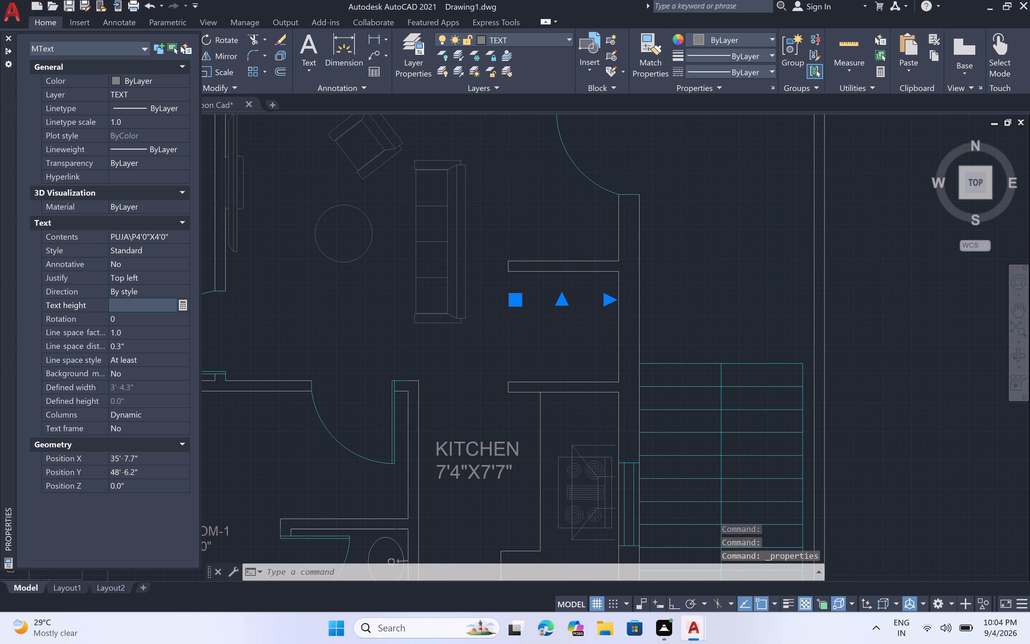
{"action": "key", "text": "6"}
{"action": "type", "text": "\""}
{"action": "key", "text": "space"}
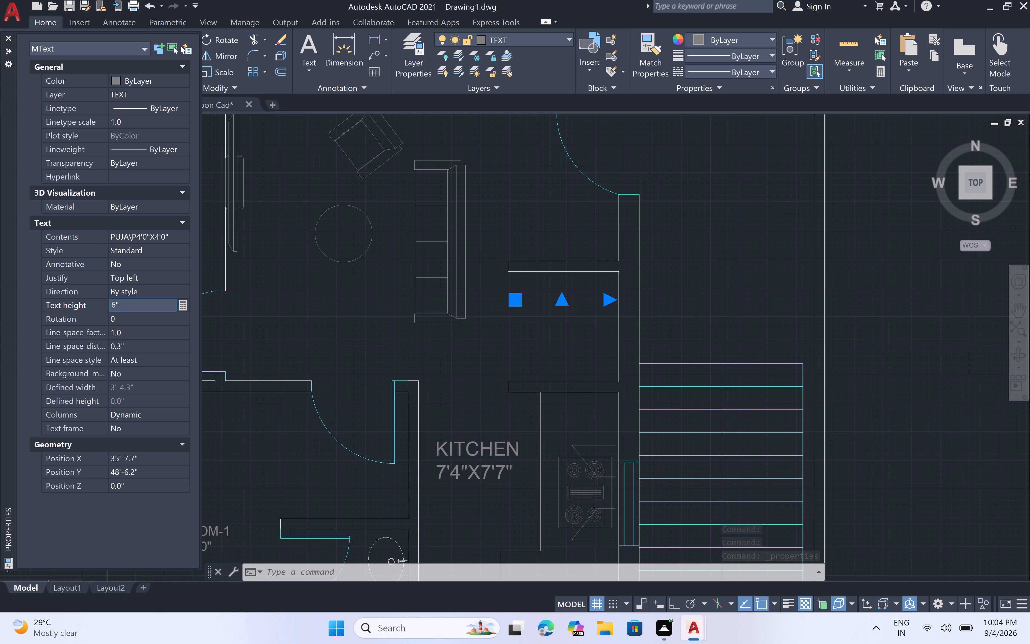
{"action": "left_click", "coordinate": [479, 336]}
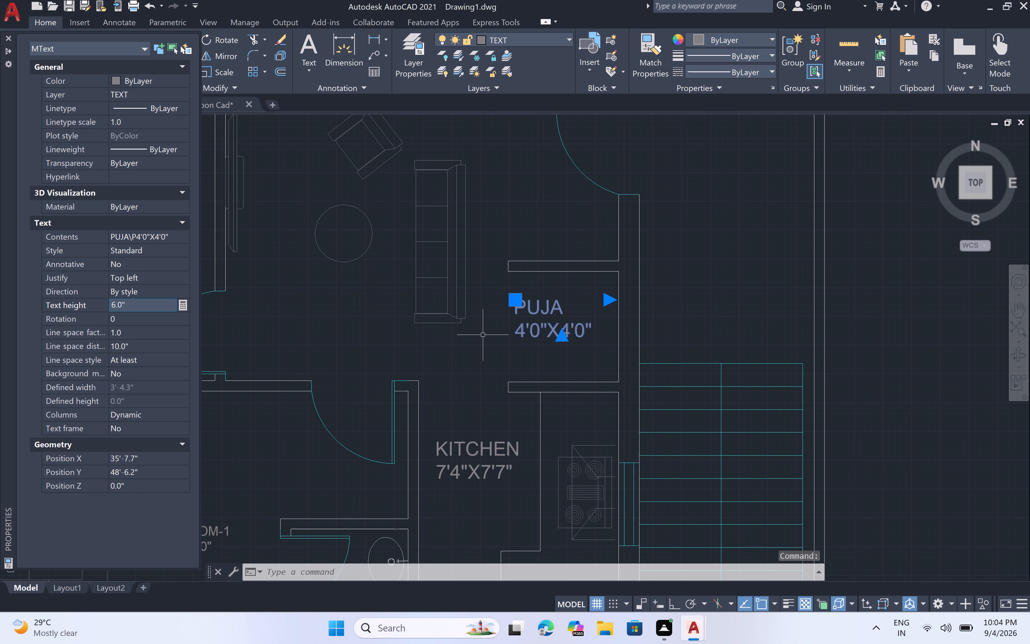
{"action": "key", "text": "Escape"}
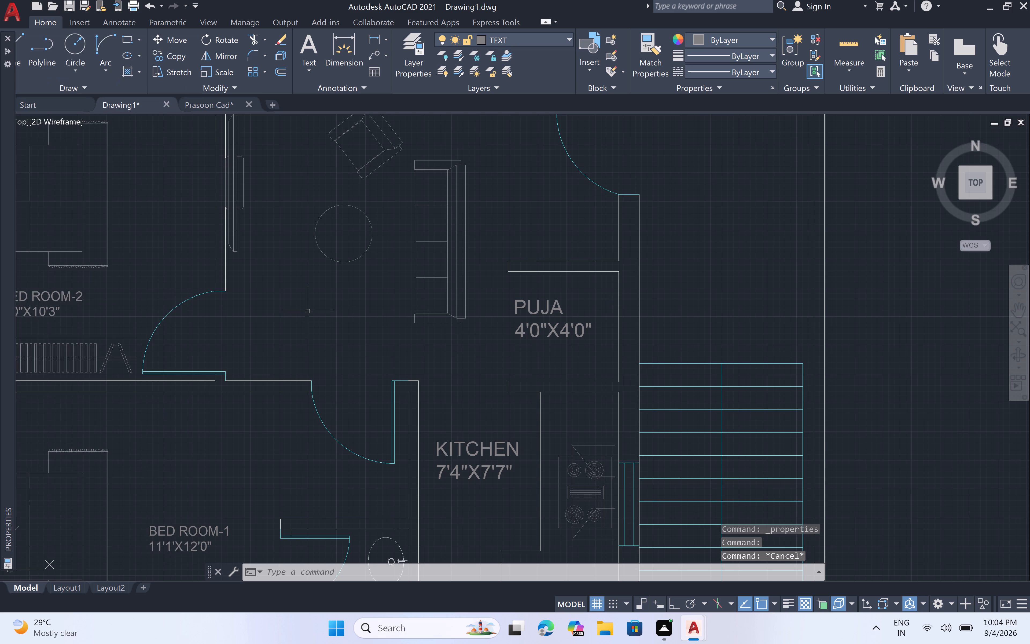
Add a two-line multiline text reading LIVING ROOM and 14'3'X10'9" in the open floor area south of the round table.
{"action": "scroll", "coordinate": [307, 308], "scroll_direction": "up", "scroll_amount": 2}
{"action": "scroll", "coordinate": [307, 305], "scroll_direction": "down", "scroll_amount": 1}
{"action": "key", "text": "m"}
{"action": "type", "text": "T"}
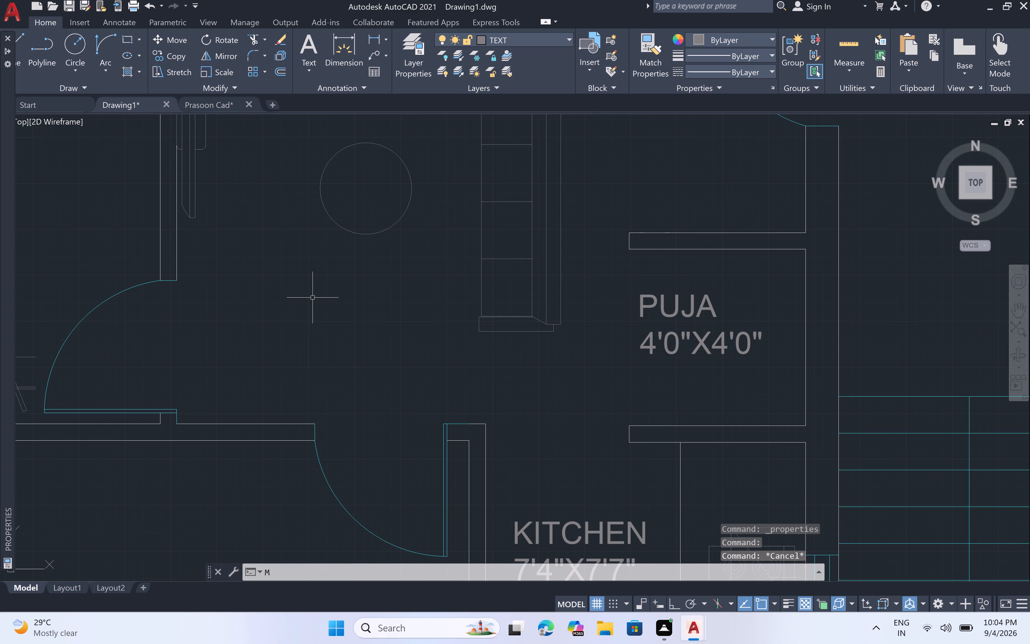
{"action": "key", "text": "space"}
{"action": "left_click_drag", "start_coordinate": [230, 285], "coordinate": [232, 289]}
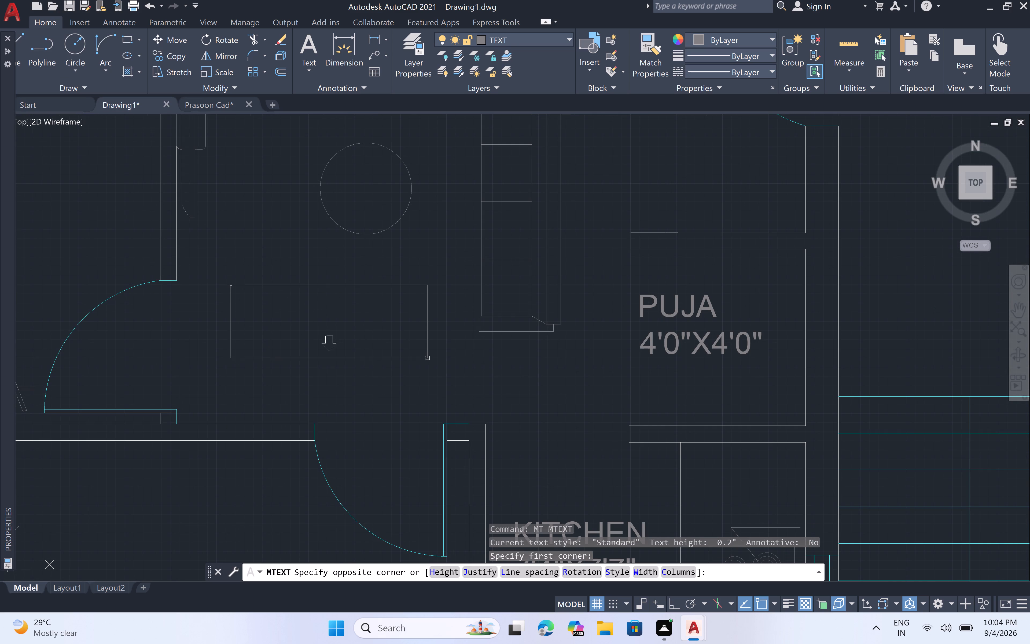
{"action": "left_click", "coordinate": [428, 358]}
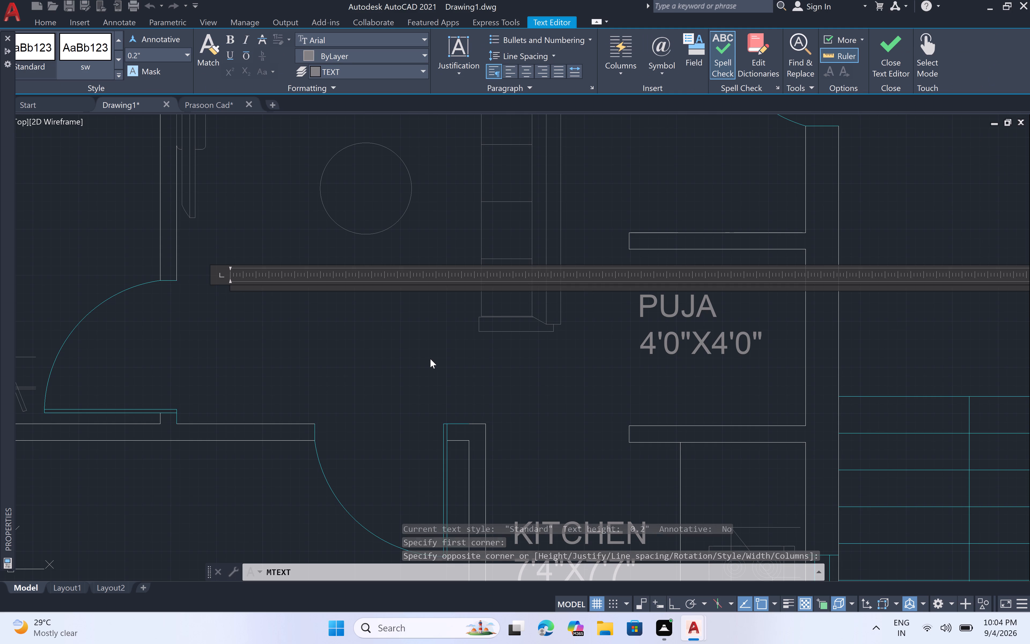
{"action": "key", "text": "l"}
{"action": "type", "text": "IVIN"}
{"action": "type", "text": "G ROOM"}
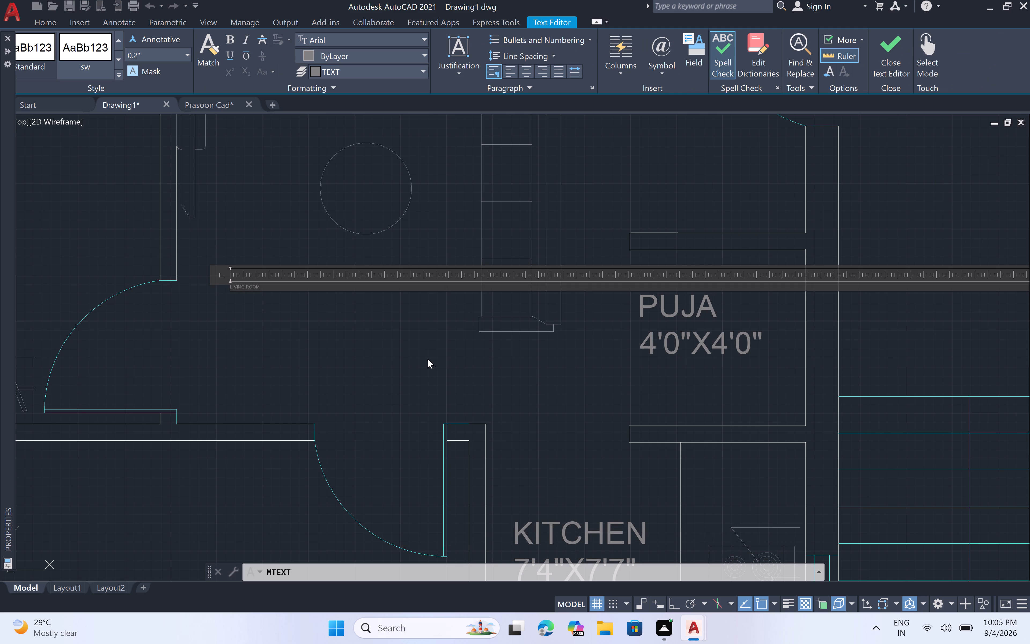
{"action": "key", "text": "Return"}
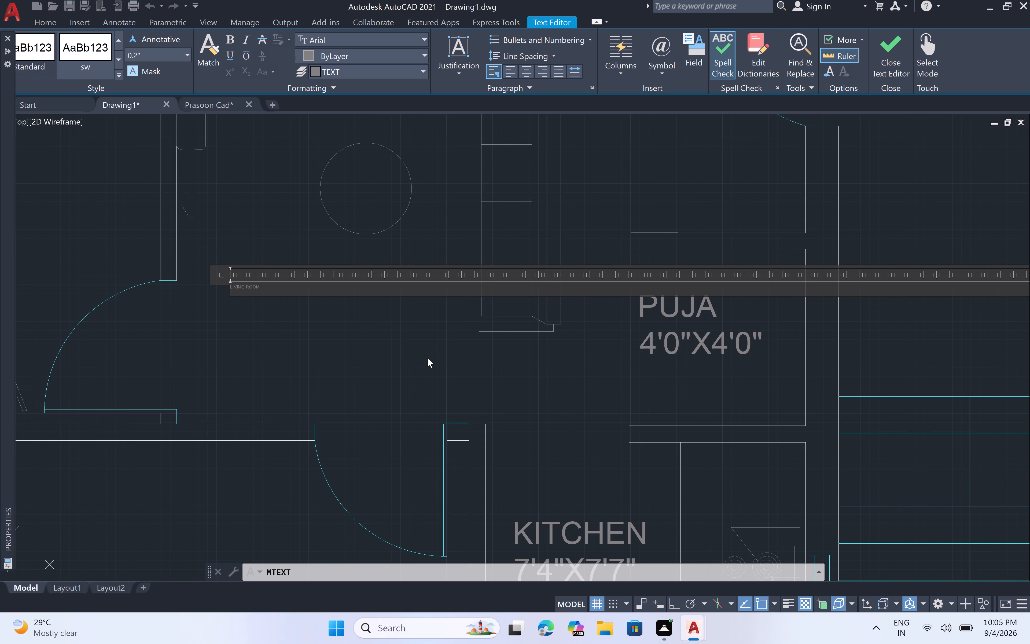
{"action": "type", "text": "14"}
{"action": "key", "text": "apostrophe"}
{"action": "type", "text": "3'X"}
{"action": "type", "text": "10'9\""}
{"action": "left_click", "coordinate": [322, 352]}
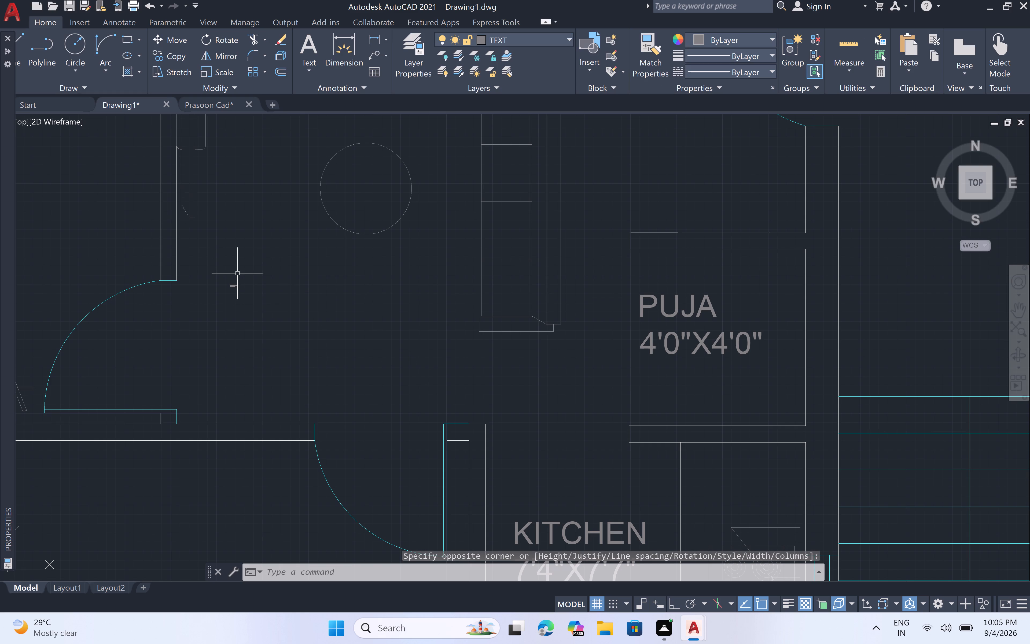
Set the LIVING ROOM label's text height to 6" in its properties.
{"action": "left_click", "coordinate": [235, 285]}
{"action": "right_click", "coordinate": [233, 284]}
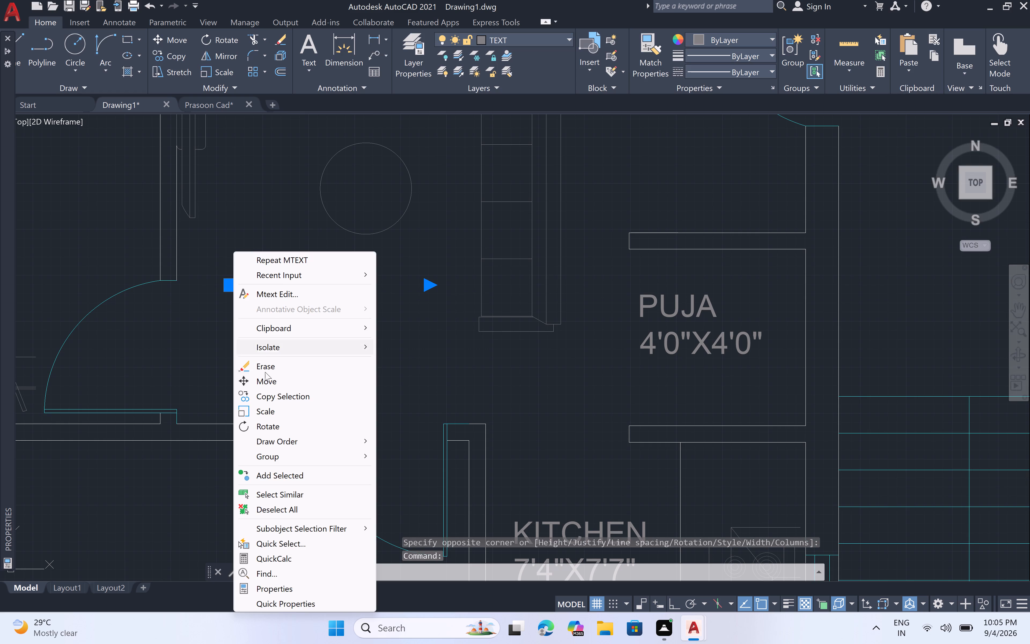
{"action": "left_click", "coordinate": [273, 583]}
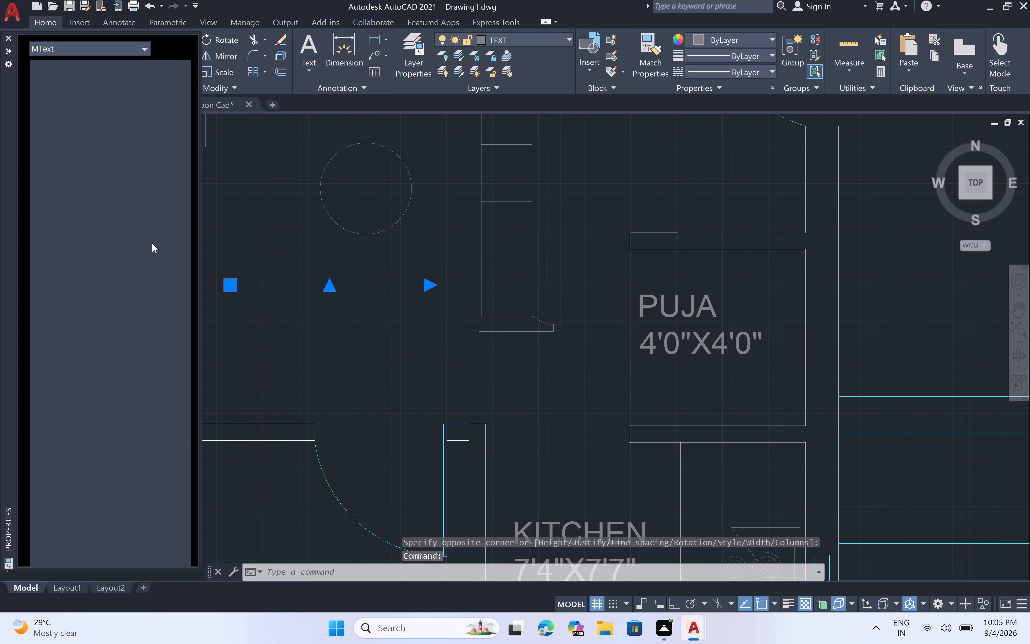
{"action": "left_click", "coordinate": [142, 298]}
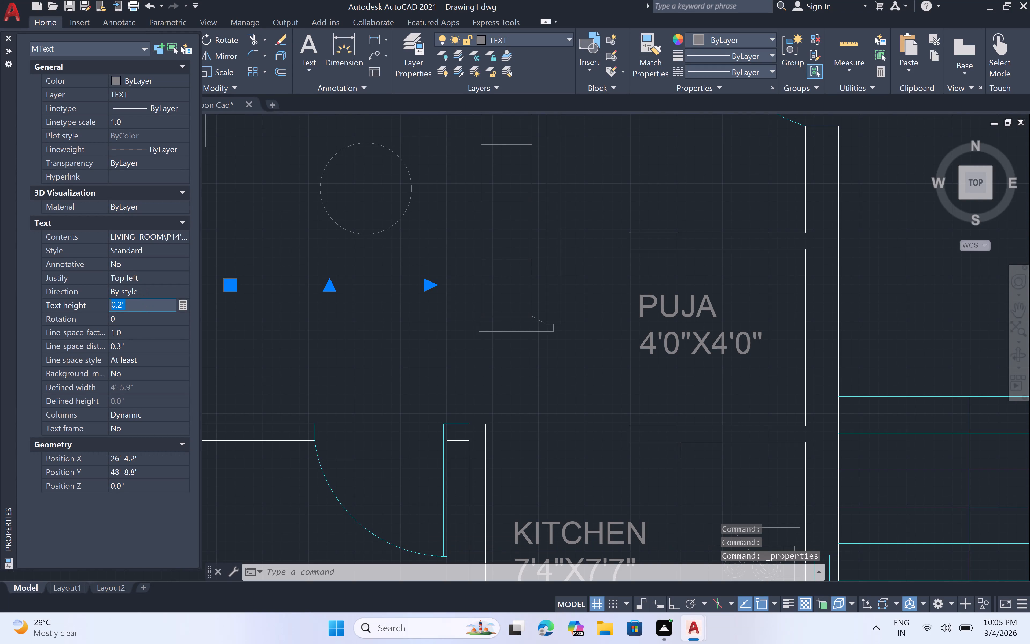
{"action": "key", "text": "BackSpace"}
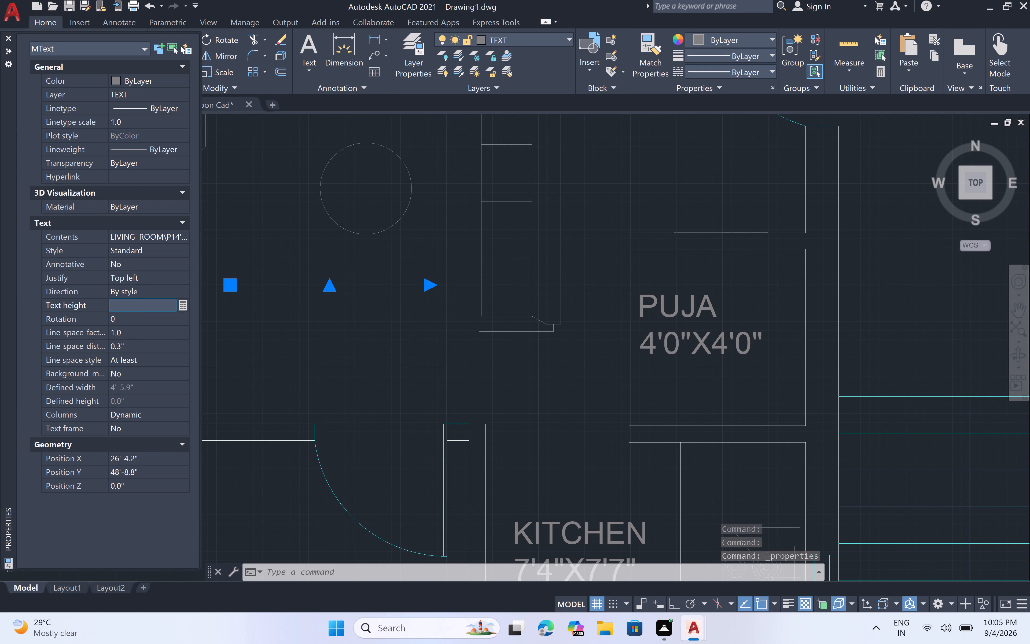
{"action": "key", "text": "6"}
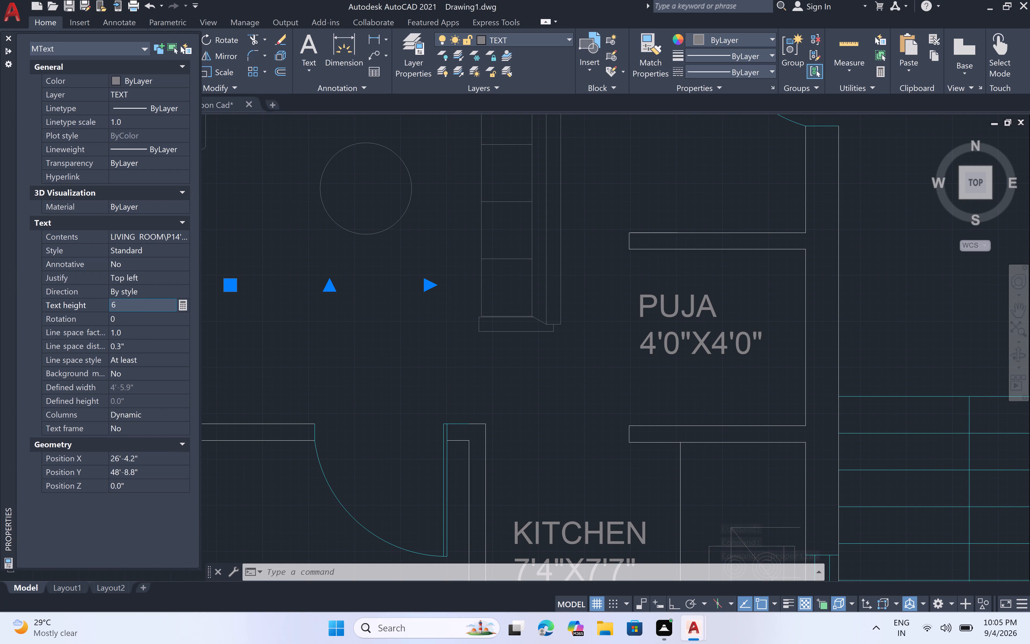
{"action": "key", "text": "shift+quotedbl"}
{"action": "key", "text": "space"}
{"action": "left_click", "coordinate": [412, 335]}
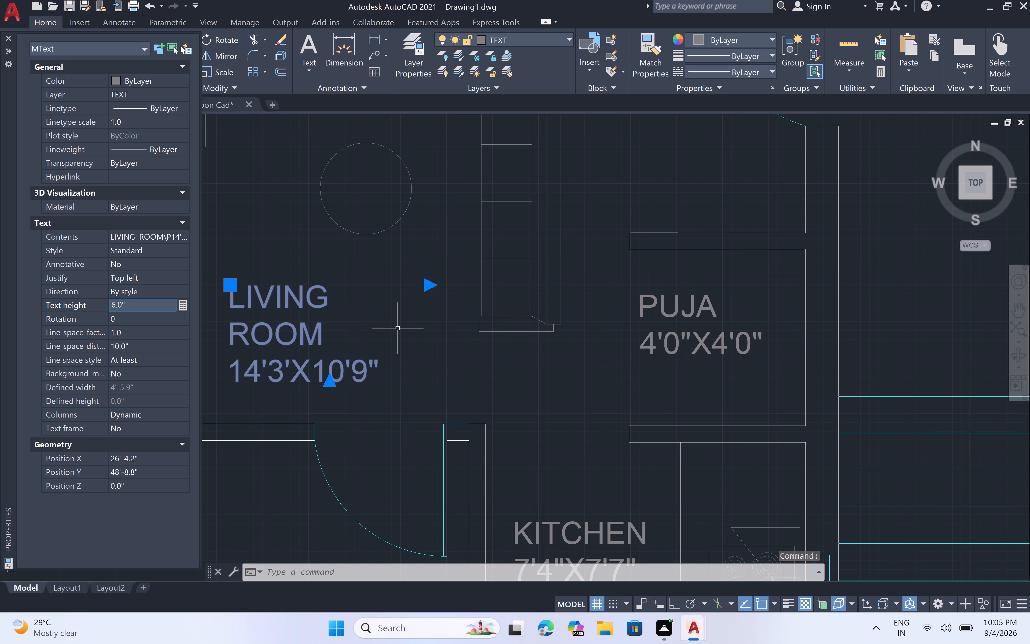
Set the LIVING ROOM label's text height to 5" and deselect the label.
{"action": "left_click", "coordinate": [138, 301]}
{"action": "left_click", "coordinate": [137, 300]}
{"action": "left_click", "coordinate": [137, 303]}
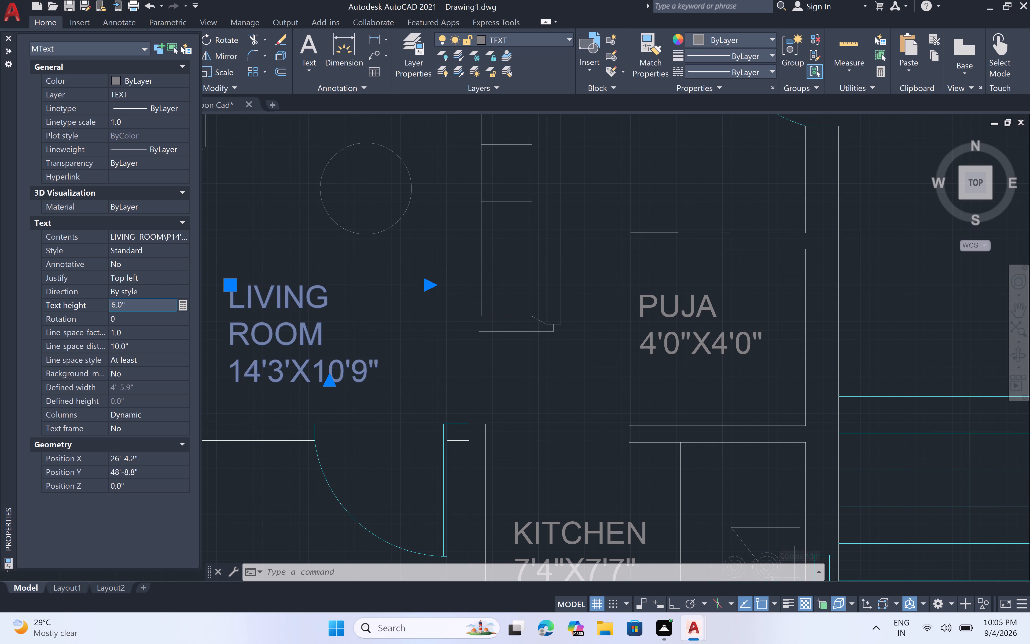
{"action": "key", "text": "BackSpace"}
{"action": "key", "text": "BackSpace"}
{"action": "key", "text": "BackSpace"}
{"action": "key", "text": "BackSpace"}
{"action": "key", "text": "5"}
{"action": "key", "text": "shift+quotedbl"}
{"action": "left_click", "coordinate": [318, 308]}
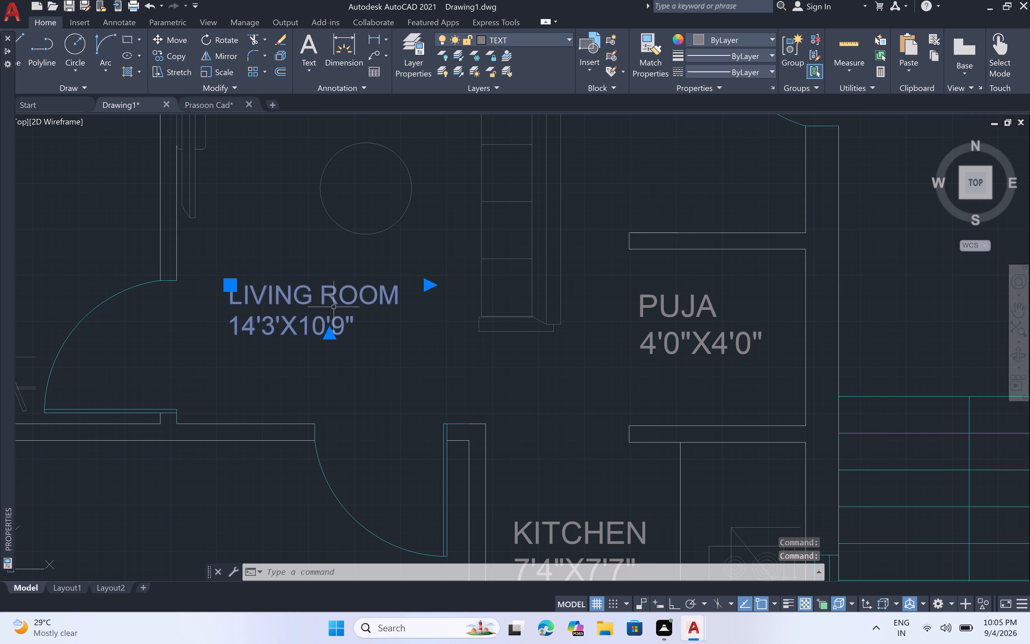
{"action": "key", "text": "Escape"}
Review the room labels and furniture across the whole floor plan.
{"action": "scroll", "coordinate": [334, 303], "scroll_direction": "down", "scroll_amount": 2}
{"action": "middle_click_drag", "start_coordinate": [335, 300], "coordinate": [336, 300]}
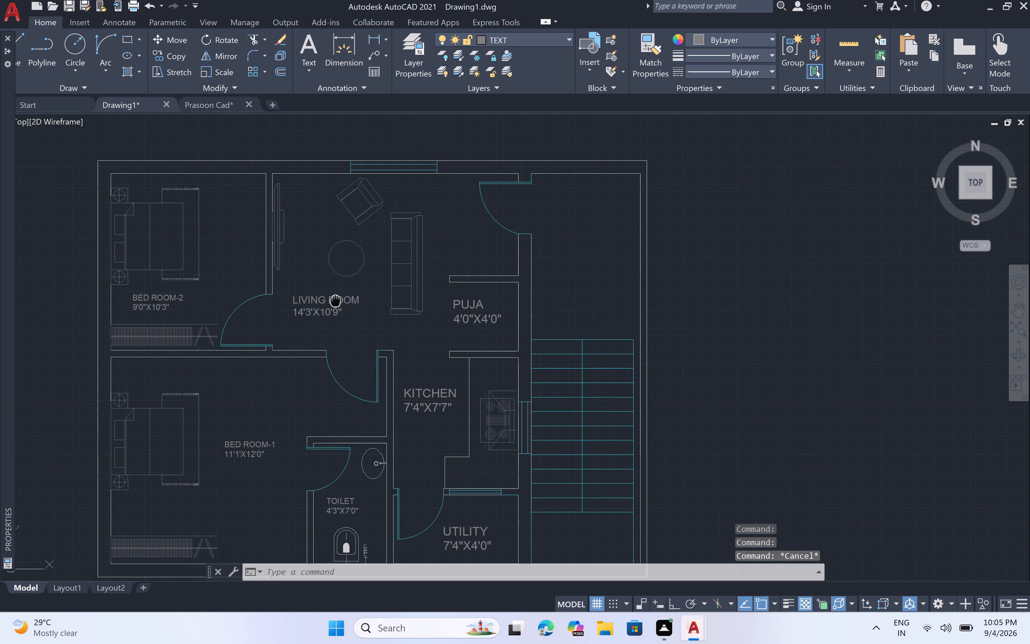
{"action": "middle_click_drag", "start_coordinate": [336, 300], "coordinate": [328, 354]}
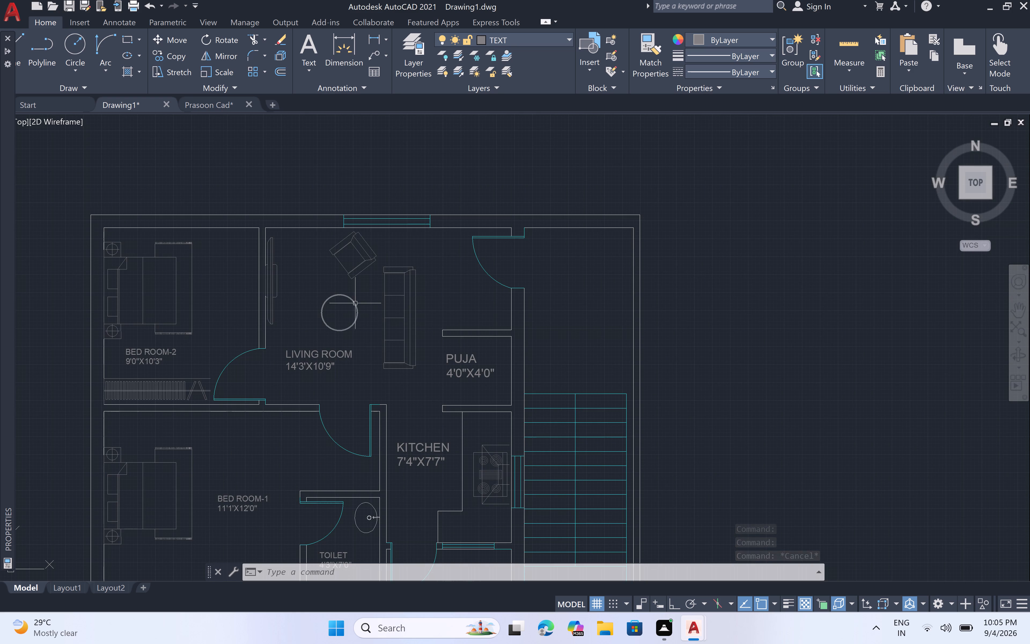
{"action": "scroll", "coordinate": [358, 290], "scroll_direction": "up", "scroll_amount": 3}
{"action": "scroll", "coordinate": [362, 283], "scroll_direction": "down", "scroll_amount": 3}
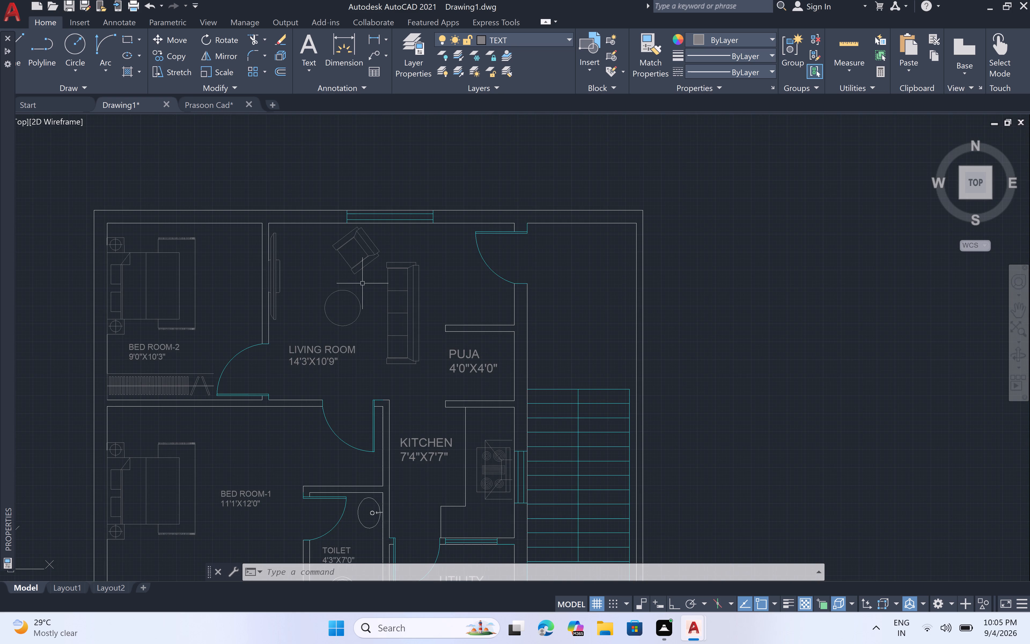
{"action": "scroll", "coordinate": [364, 279], "scroll_direction": "down", "scroll_amount": 1}
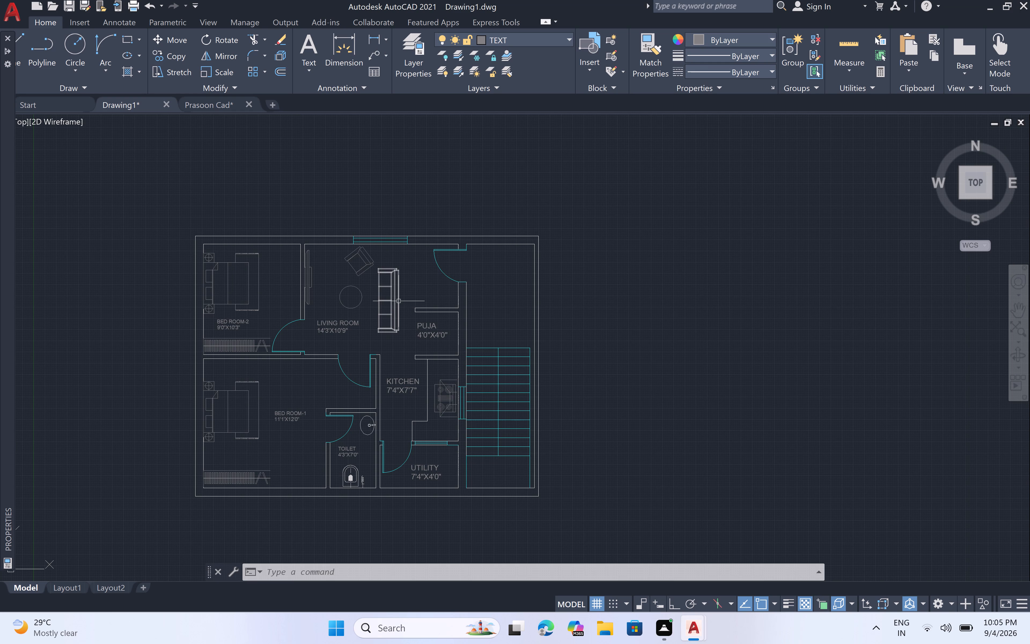
{"action": "scroll", "coordinate": [403, 300], "scroll_direction": "down", "scroll_amount": 2}
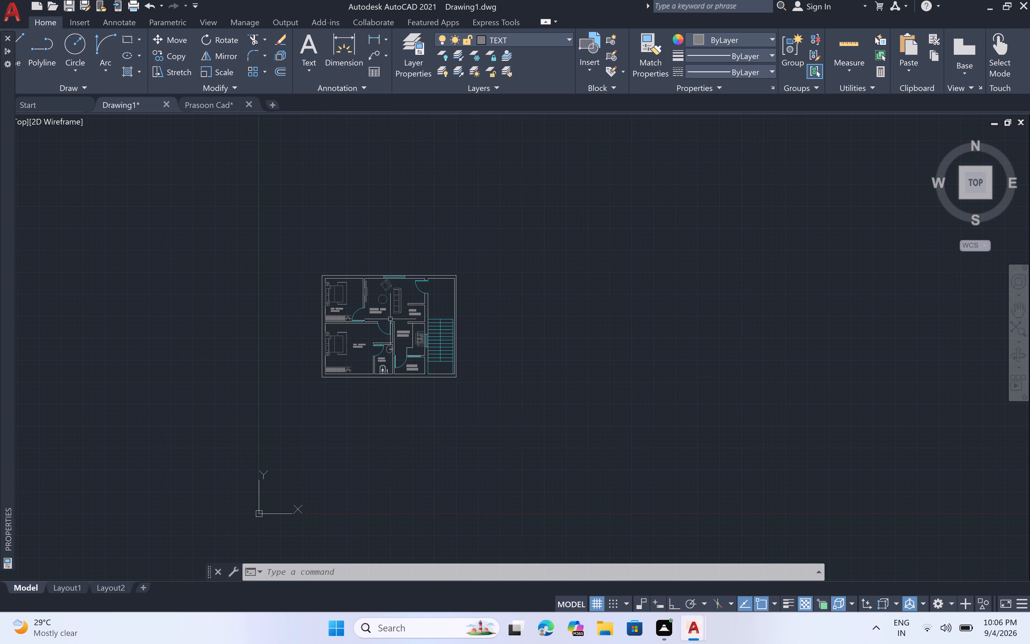
{"action": "scroll", "coordinate": [381, 330], "scroll_direction": "up", "scroll_amount": 3}
{"action": "scroll", "coordinate": [407, 320], "scroll_direction": "down", "scroll_amount": 1}
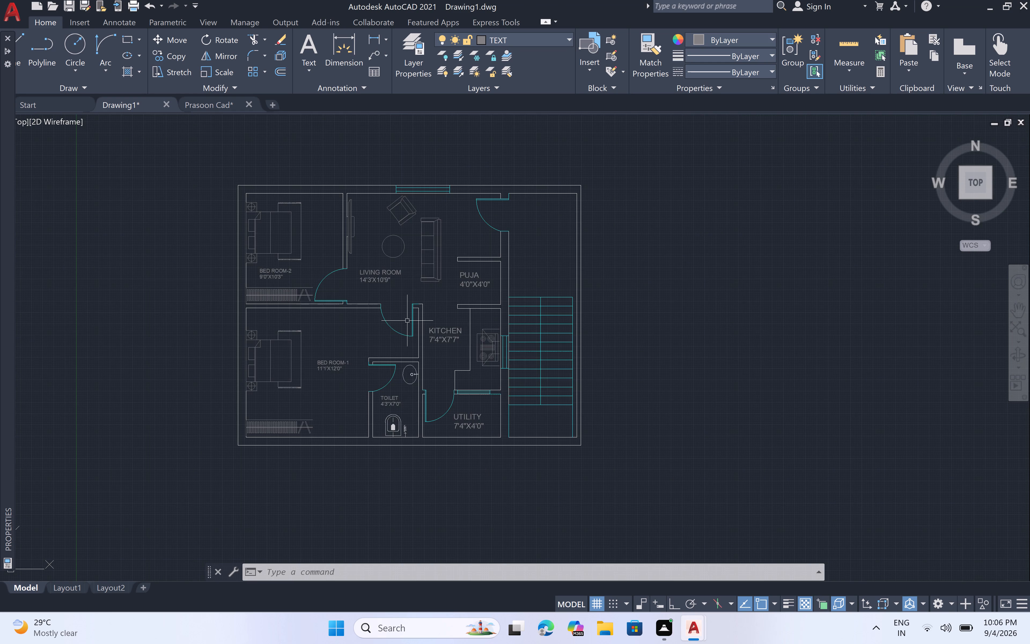
{"action": "middle_click_drag", "start_coordinate": [410, 317], "coordinate": [412, 366]}
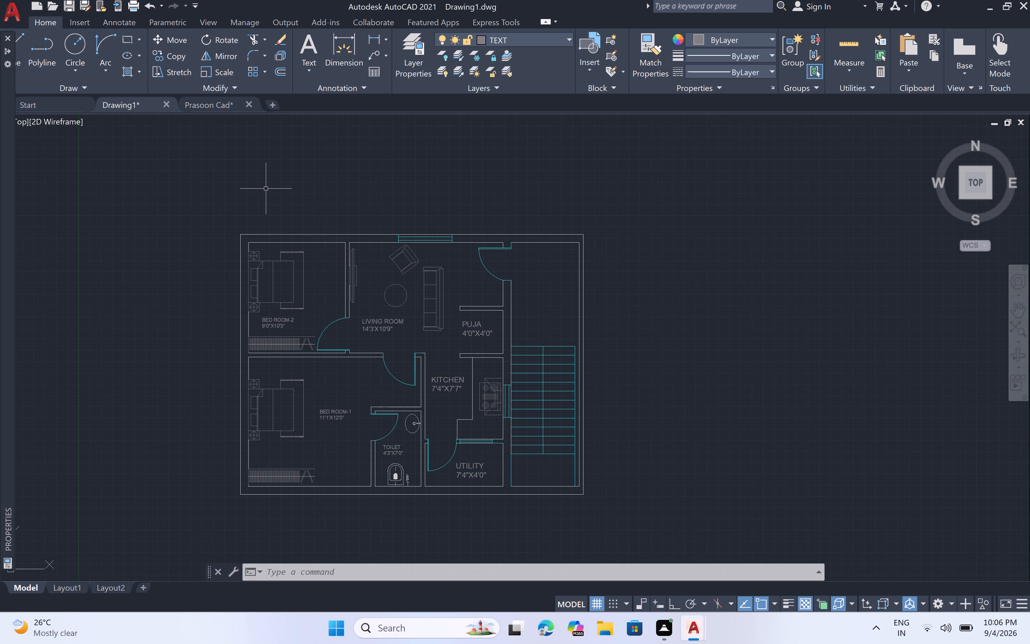
Open the Standard dimension style for modification with DIMSTYLE and set its text color to Magenta.
{"action": "type", "text": "DIMSTYLE"}
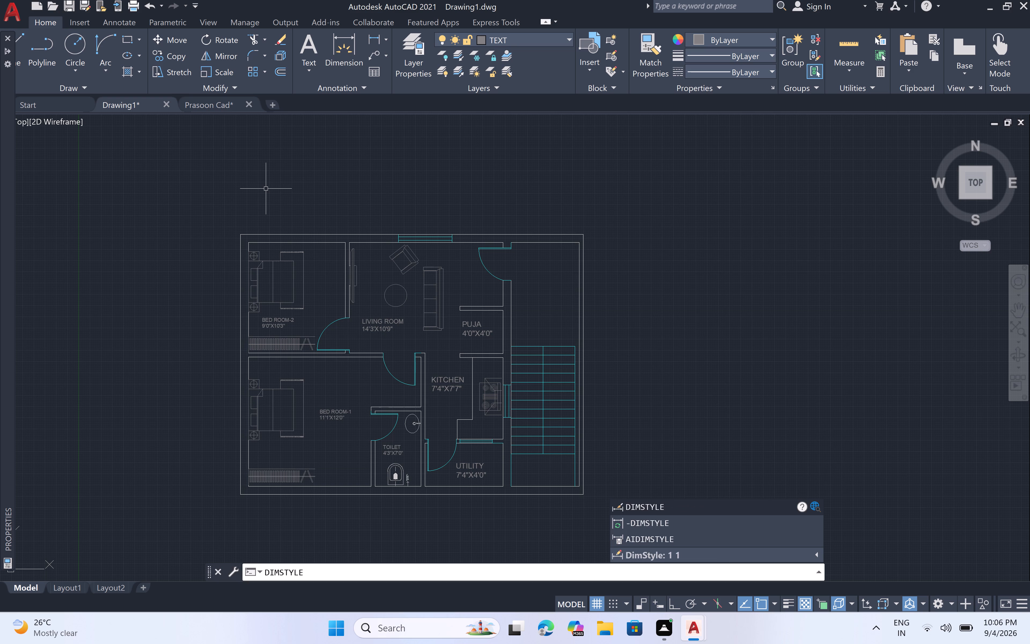
{"action": "key", "text": "space"}
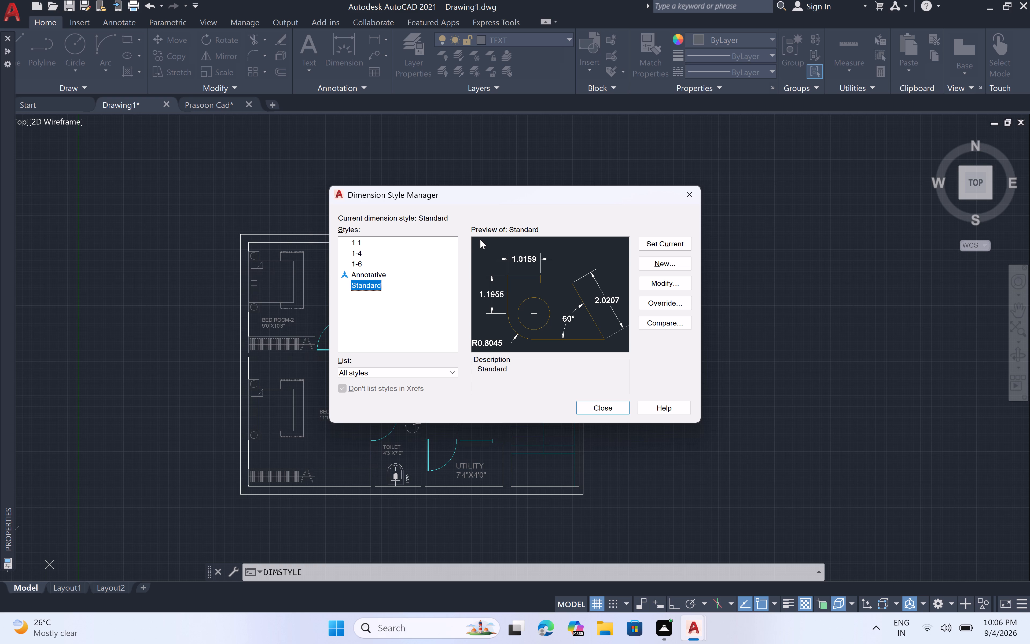
{"action": "left_click", "coordinate": [680, 281]}
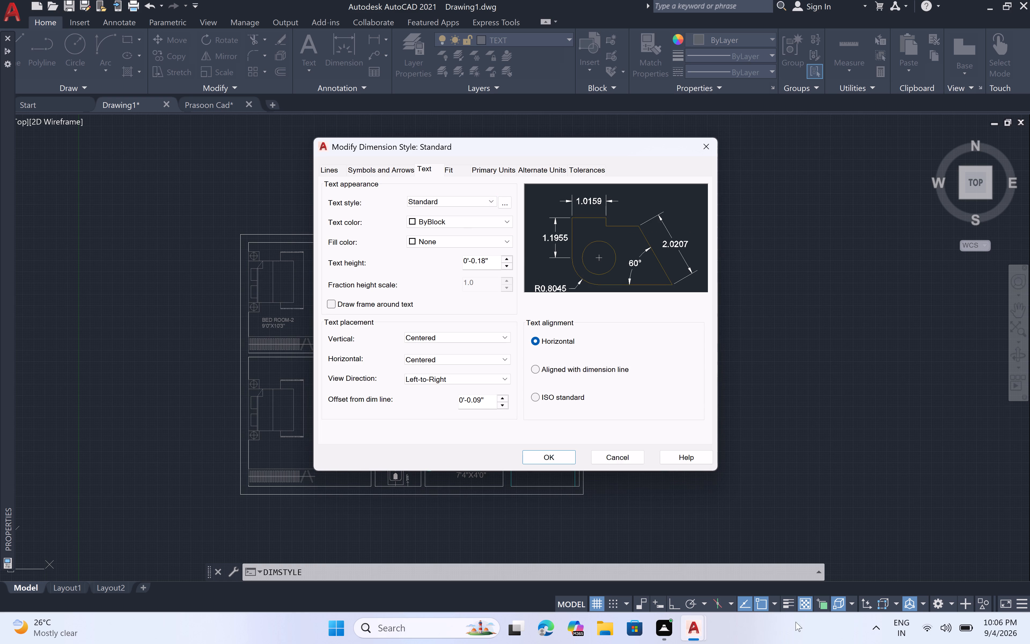
{"action": "left_click", "coordinate": [427, 169]}
{"action": "left_click", "coordinate": [426, 168]}
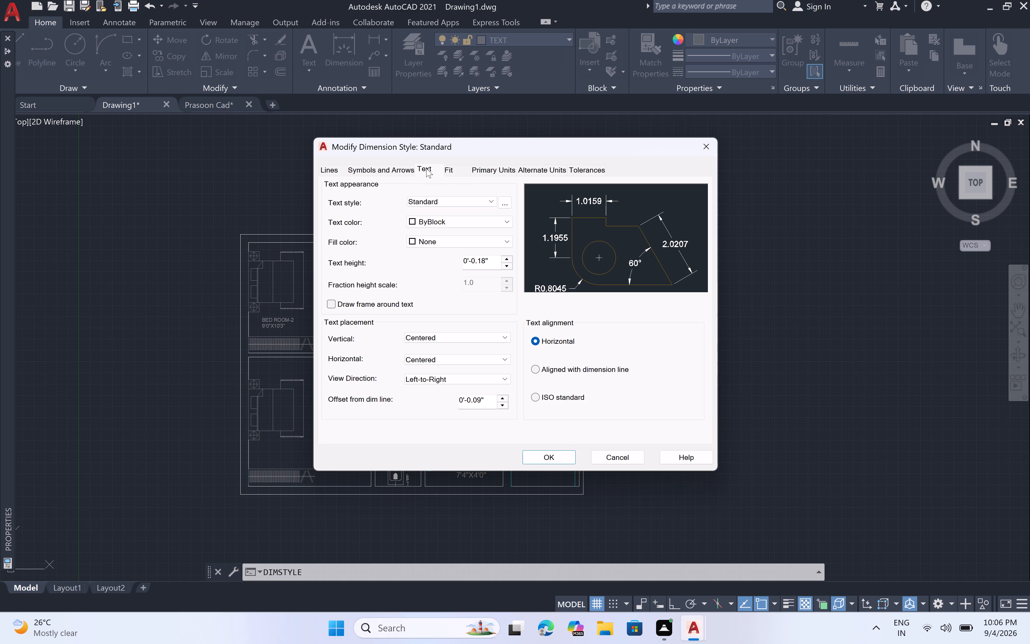
{"action": "left_click", "coordinate": [426, 166]}
{"action": "left_click", "coordinate": [511, 219]}
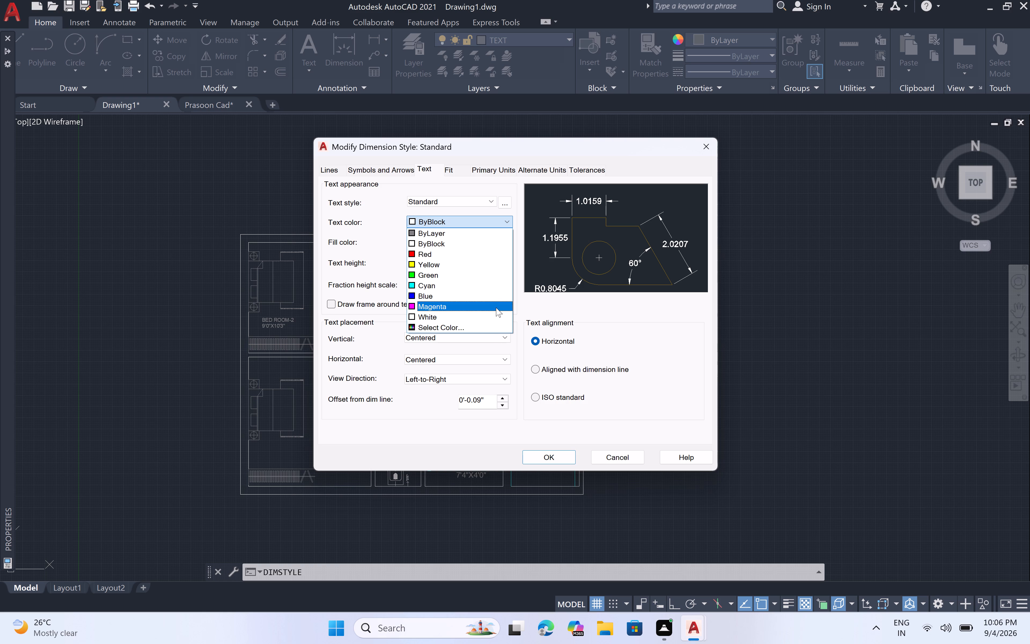
{"action": "left_click", "coordinate": [473, 303]}
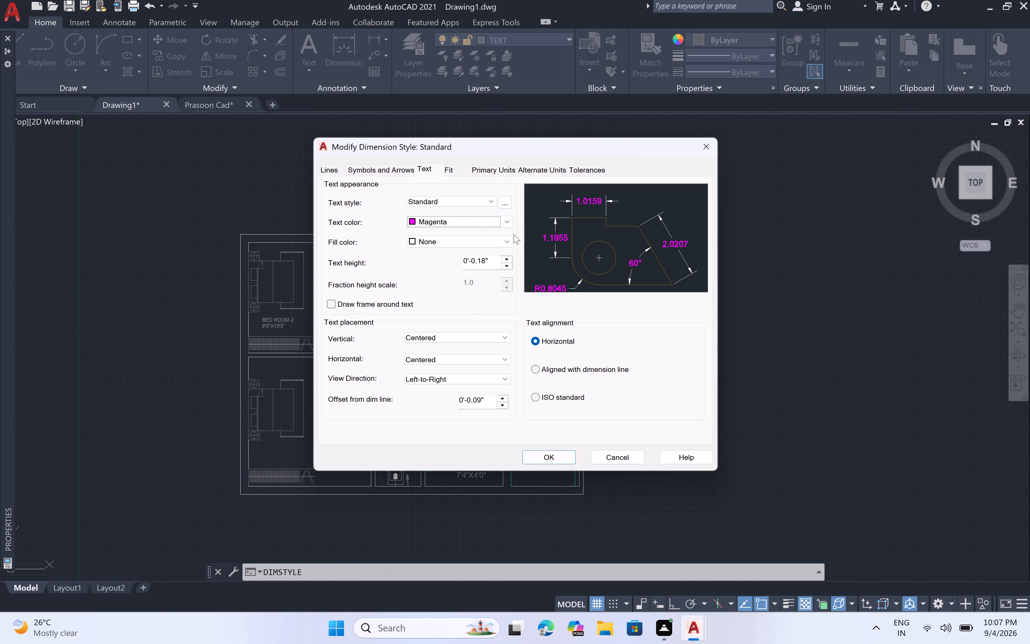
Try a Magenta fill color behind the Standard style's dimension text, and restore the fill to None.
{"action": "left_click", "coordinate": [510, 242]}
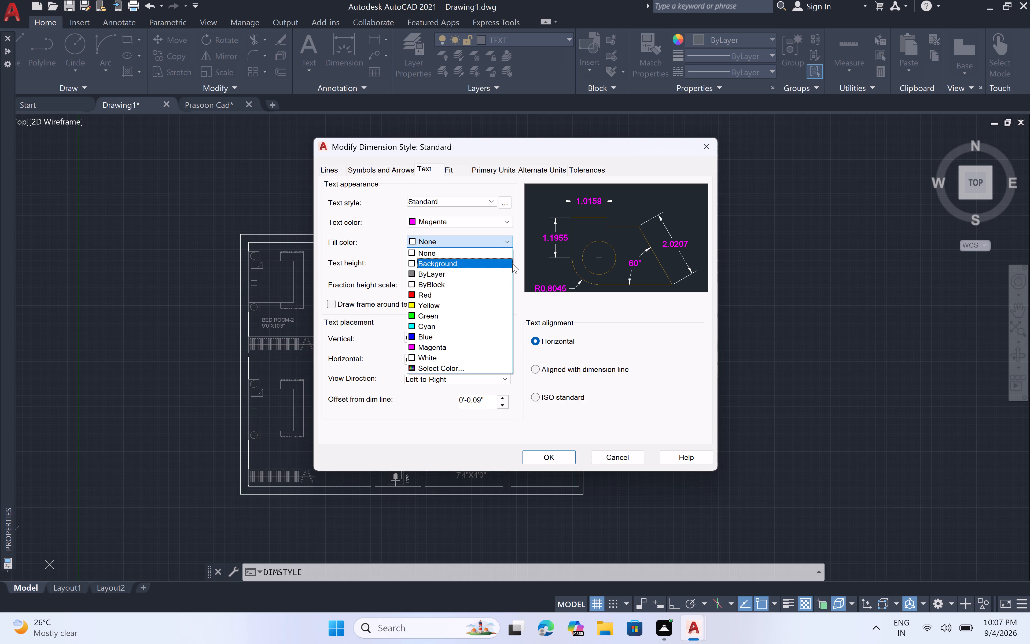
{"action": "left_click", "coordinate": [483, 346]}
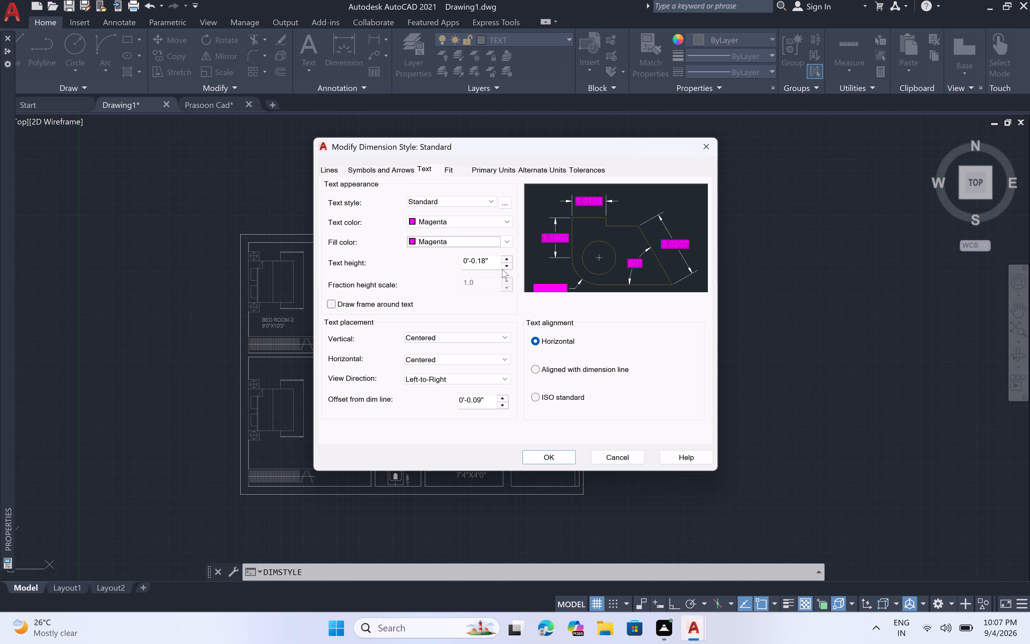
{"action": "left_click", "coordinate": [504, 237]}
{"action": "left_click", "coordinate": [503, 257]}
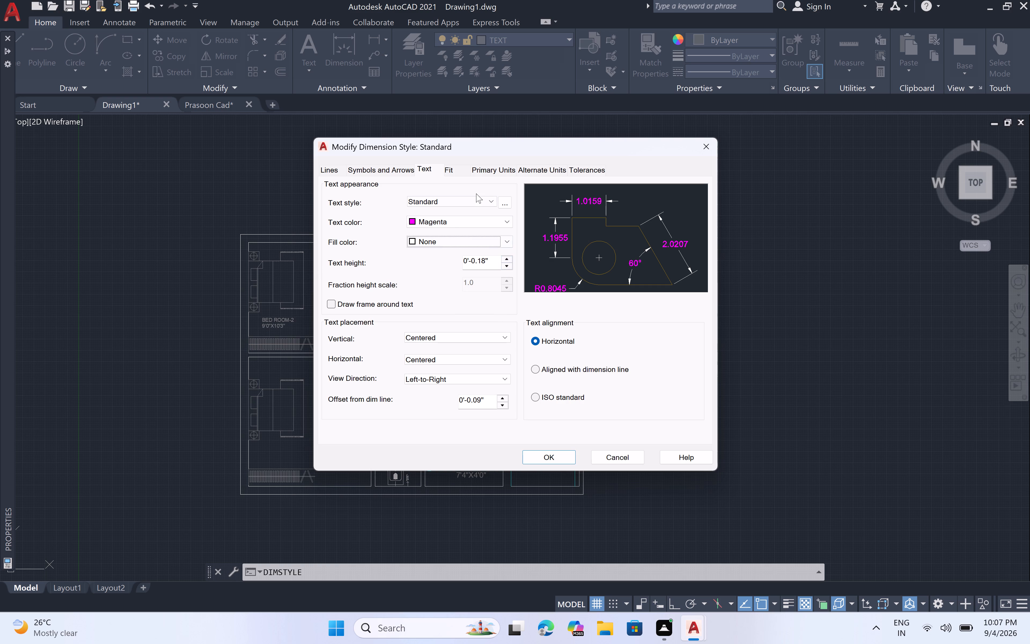
Set the dimension line color of the Standard dimension style to Magenta.
{"action": "left_click", "coordinate": [408, 168]}
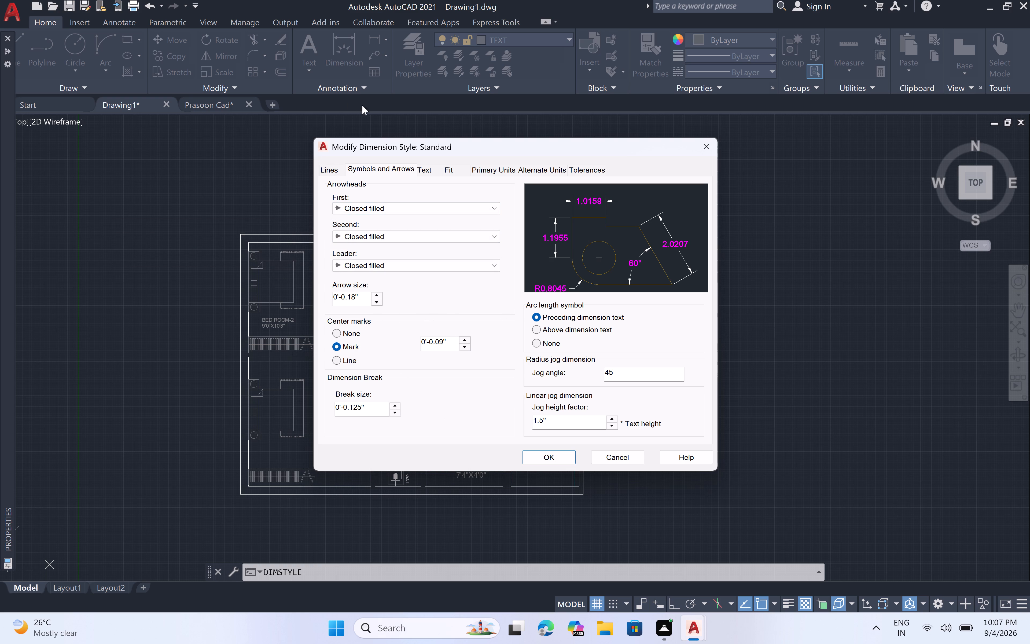
{"action": "left_click", "coordinate": [323, 169]}
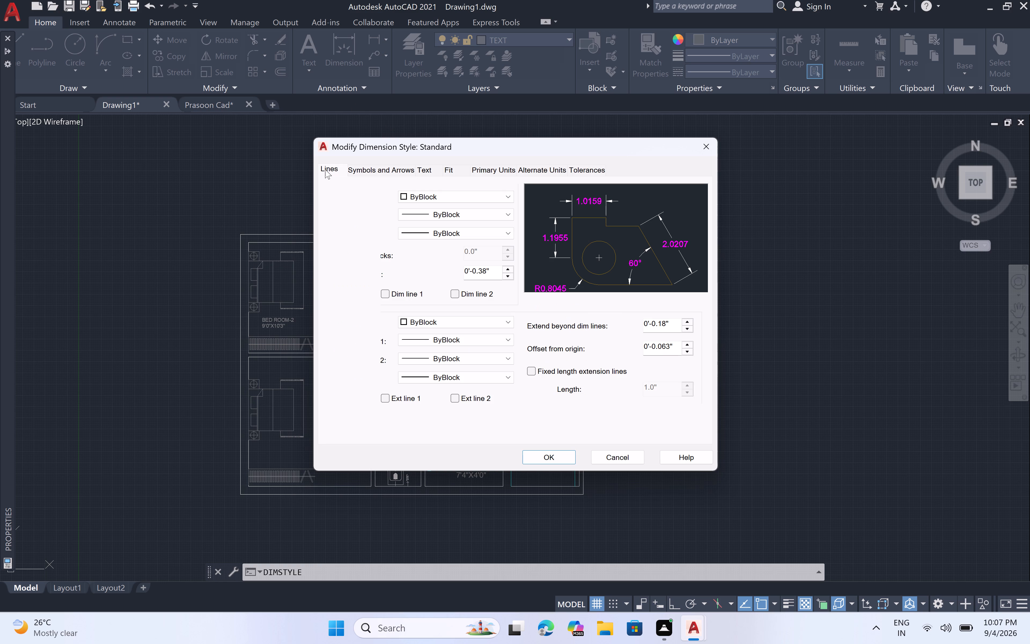
{"action": "left_click", "coordinate": [511, 199]}
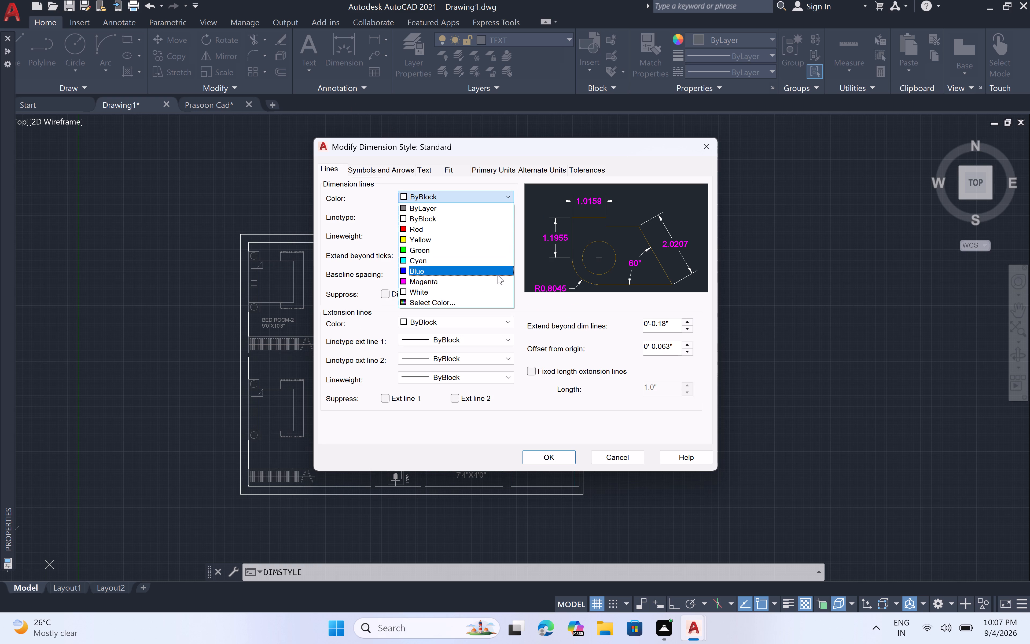
{"action": "left_click", "coordinate": [496, 283]}
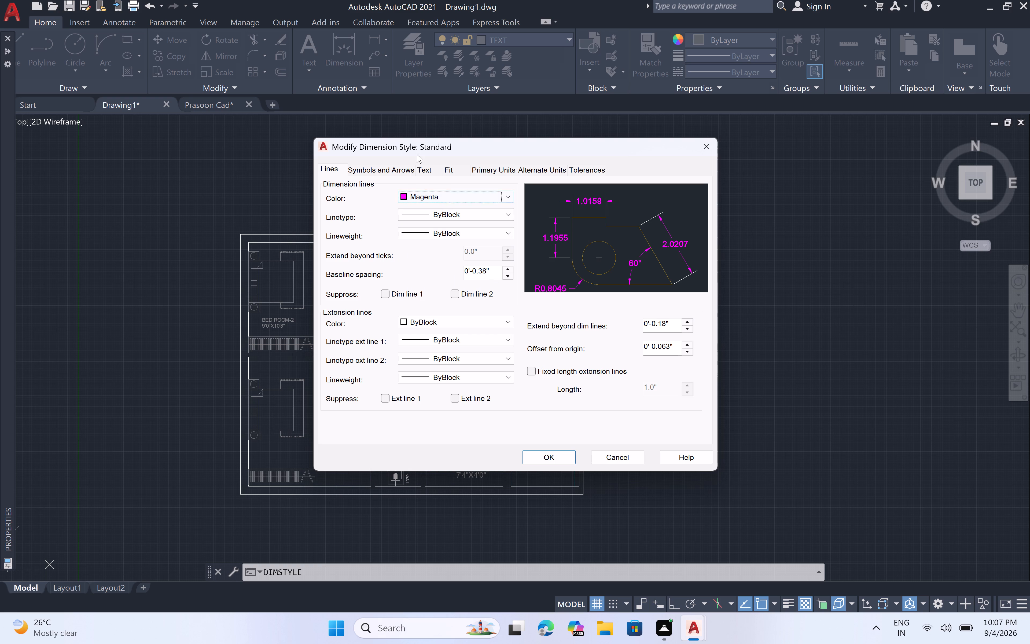
Change the text color of the Standard dimension style to Green.
{"action": "left_click", "coordinate": [422, 167]}
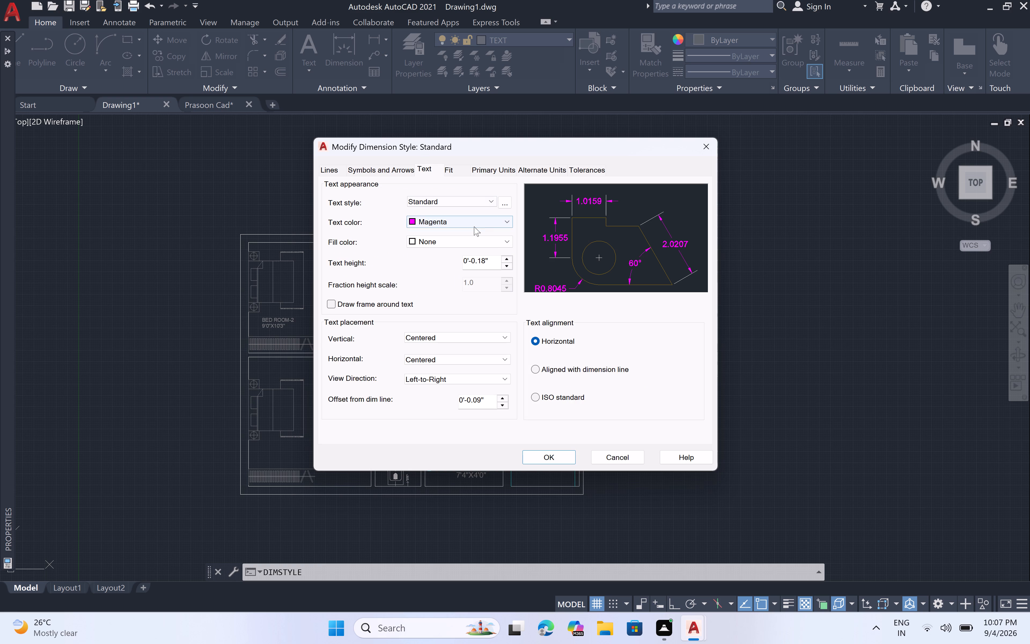
{"action": "left_click", "coordinate": [509, 217]}
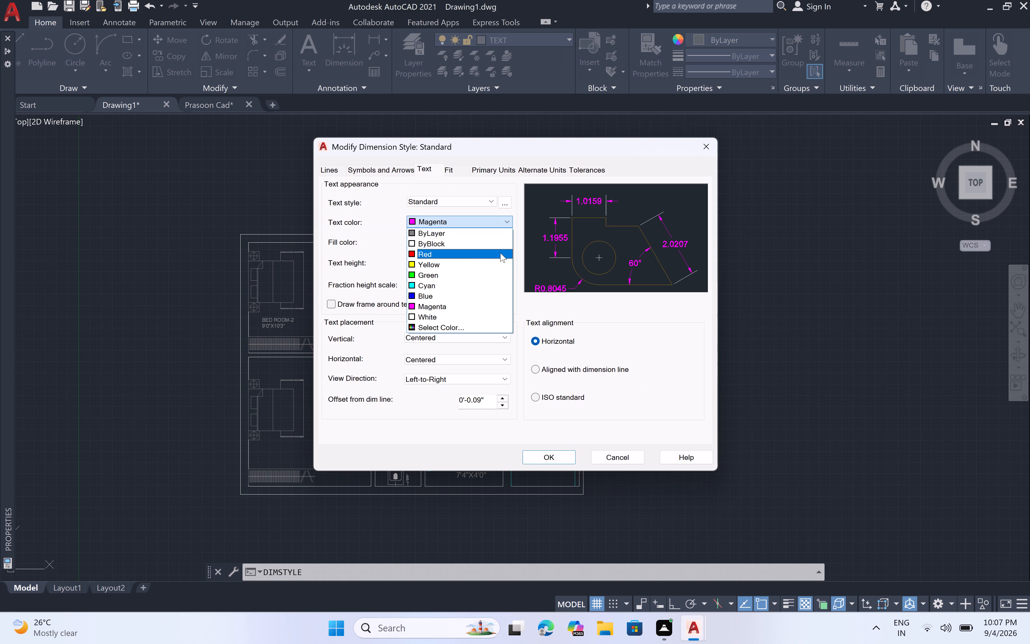
{"action": "left_click", "coordinate": [490, 280]}
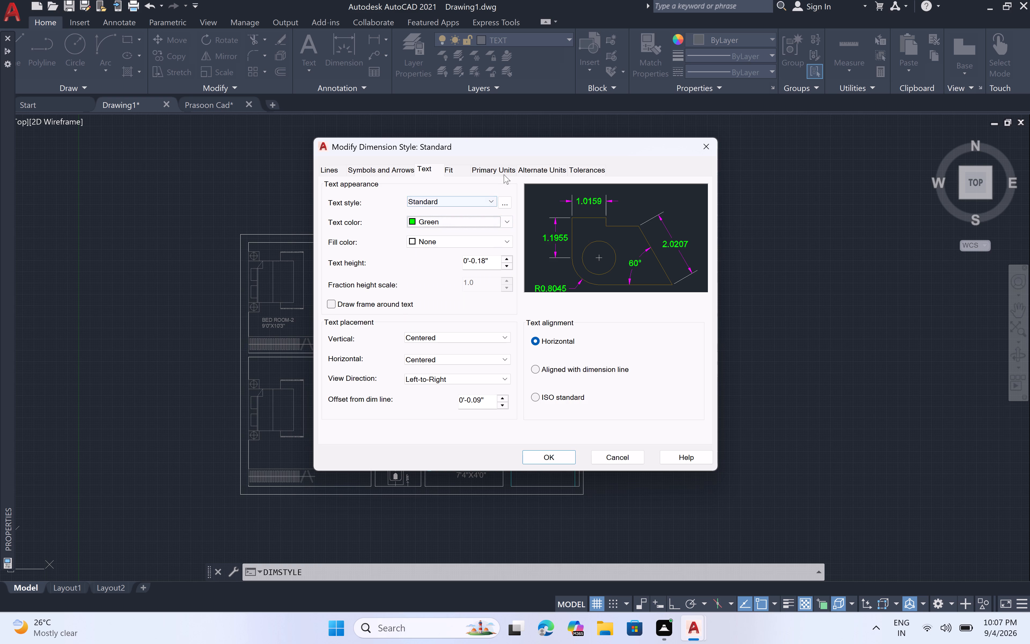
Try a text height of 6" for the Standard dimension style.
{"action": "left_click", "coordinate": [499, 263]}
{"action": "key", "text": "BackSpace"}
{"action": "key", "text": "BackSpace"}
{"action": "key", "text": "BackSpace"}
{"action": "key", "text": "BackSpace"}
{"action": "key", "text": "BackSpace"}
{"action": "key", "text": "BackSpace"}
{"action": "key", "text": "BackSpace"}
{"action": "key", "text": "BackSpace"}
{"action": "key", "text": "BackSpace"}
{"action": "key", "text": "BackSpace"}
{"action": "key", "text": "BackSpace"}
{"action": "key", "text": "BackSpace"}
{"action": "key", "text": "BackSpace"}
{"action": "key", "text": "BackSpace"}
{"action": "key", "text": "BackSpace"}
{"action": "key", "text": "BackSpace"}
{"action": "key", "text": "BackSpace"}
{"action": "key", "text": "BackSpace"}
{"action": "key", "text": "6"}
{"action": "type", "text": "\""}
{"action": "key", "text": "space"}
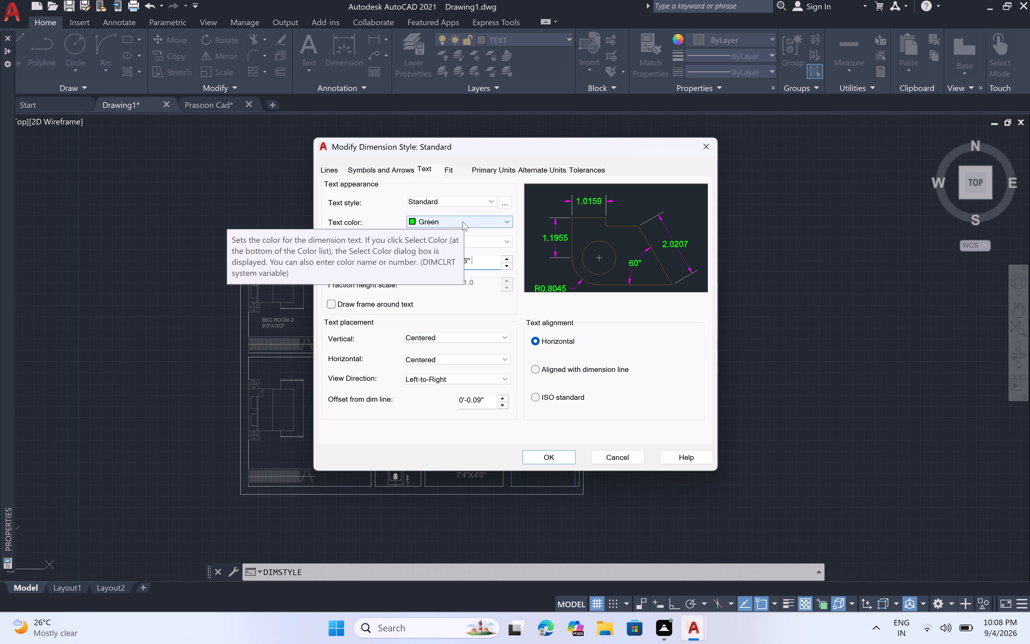
Set the text height of the Standard dimension style to 4".
{"action": "key", "text": "BackSpace"}
{"action": "key", "text": "BackSpace"}
{"action": "key", "text": "BackSpace"}
{"action": "key", "text": "BackSpace"}
{"action": "key", "text": "BackSpace"}
{"action": "key", "text": "BackSpace"}
{"action": "key", "text": "BackSpace"}
{"action": "key", "text": "BackSpace"}
{"action": "key", "text": "BackSpace"}
{"action": "key", "text": "BackSpace"}
{"action": "key", "text": "BackSpace"}
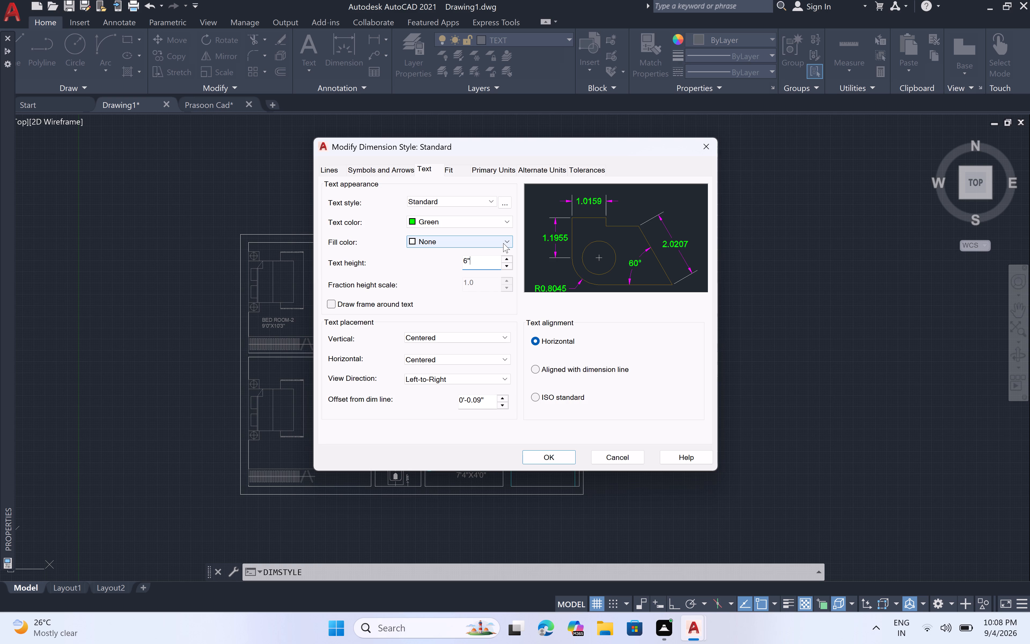
{"action": "key", "text": "4"}
{"action": "key", "text": "shift+quotedbl"}
Set the Standard style's primary linear units to Engineering with 0'-0.0" precision and accept the style modifications.
{"action": "left_click", "coordinate": [506, 169]}
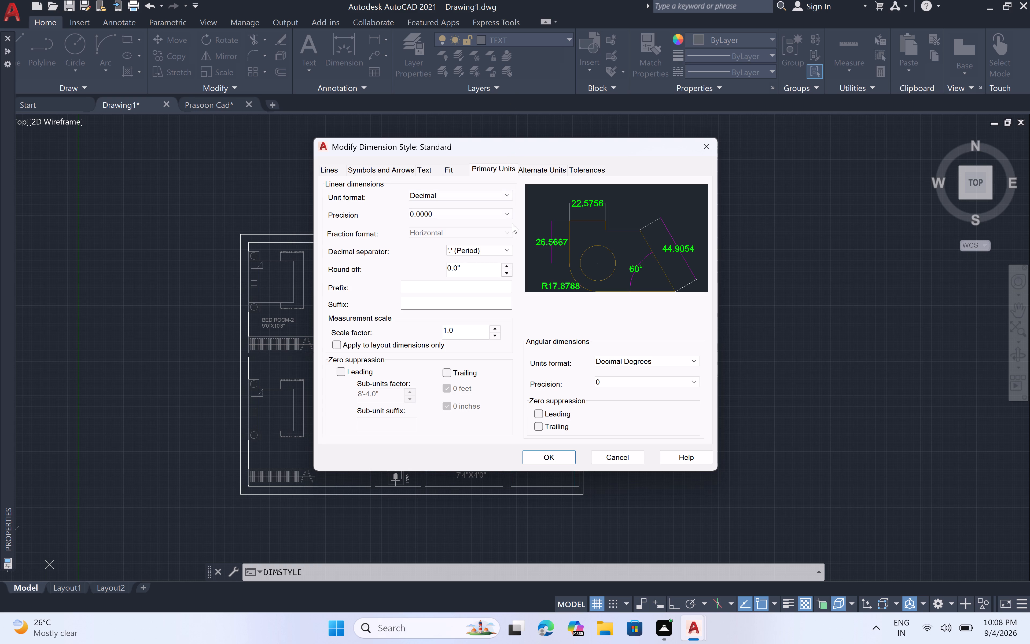
{"action": "left_click", "coordinate": [506, 193]}
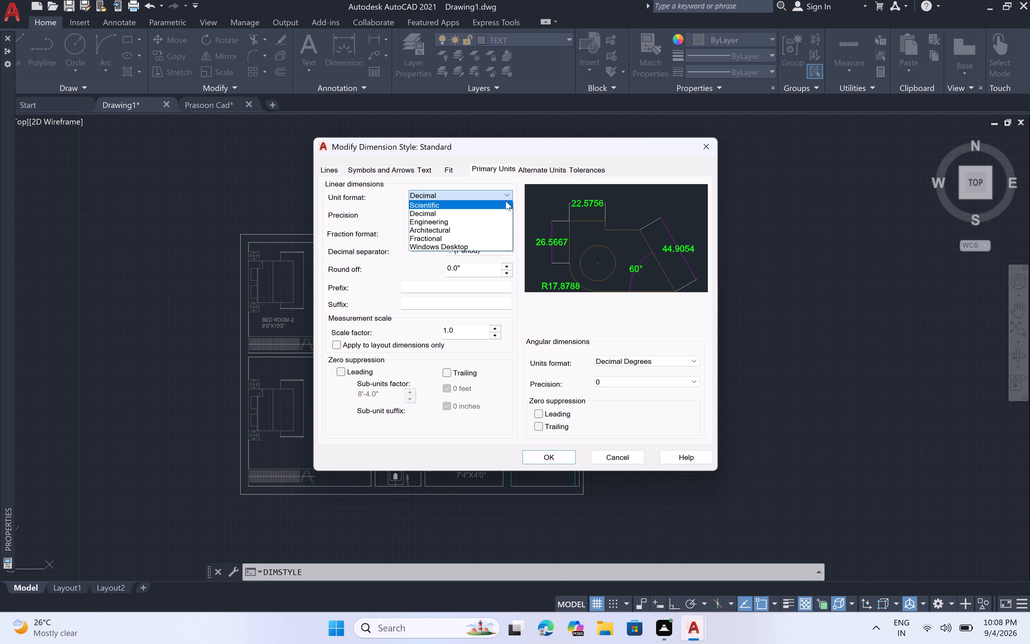
{"action": "left_click", "coordinate": [514, 221]}
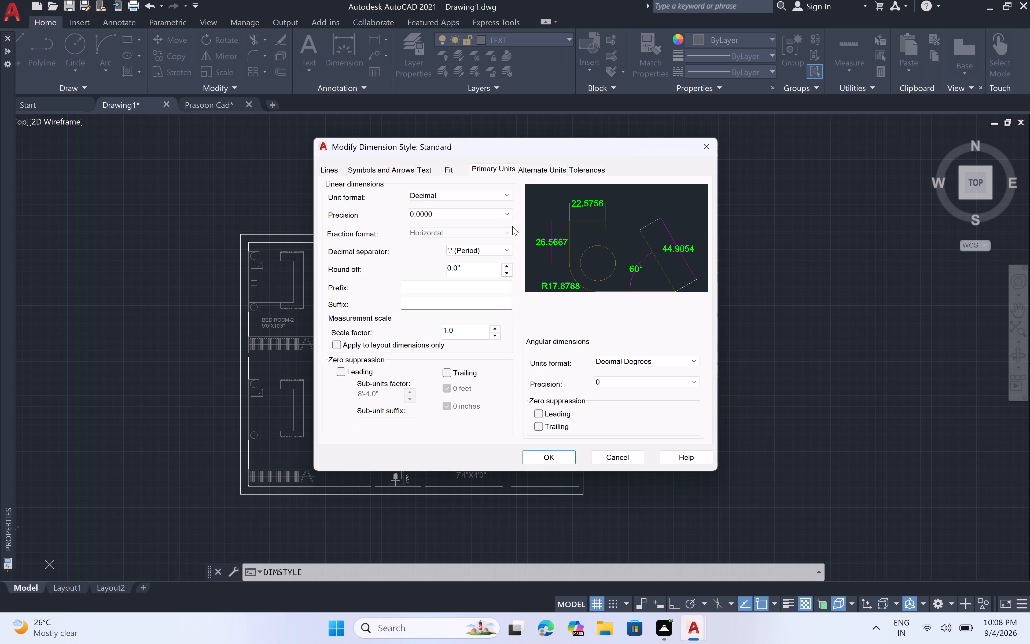
{"action": "left_click", "coordinate": [509, 211]}
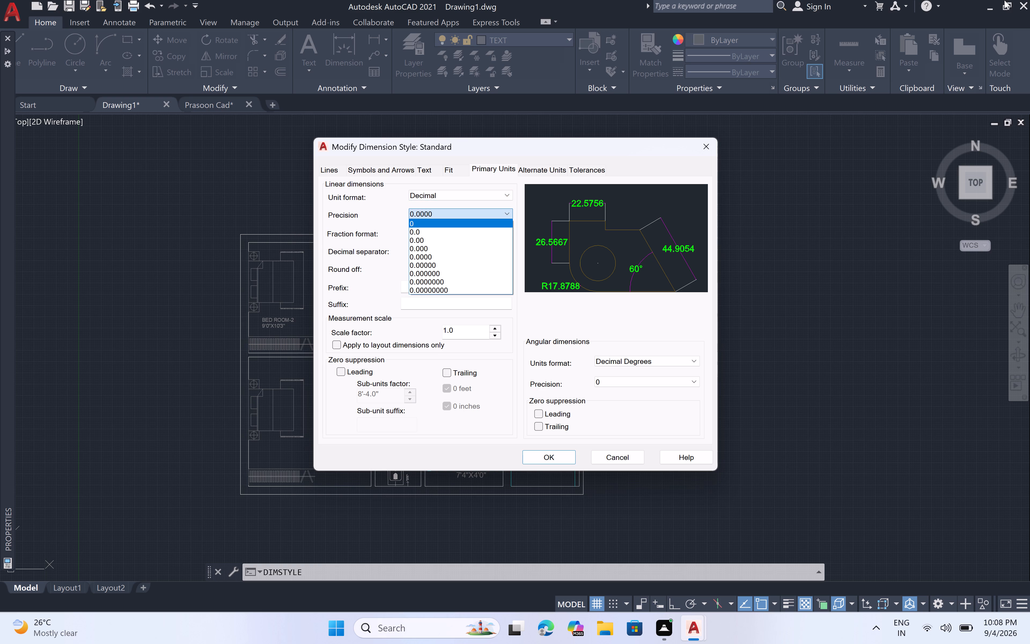
{"action": "left_click", "coordinate": [503, 191]}
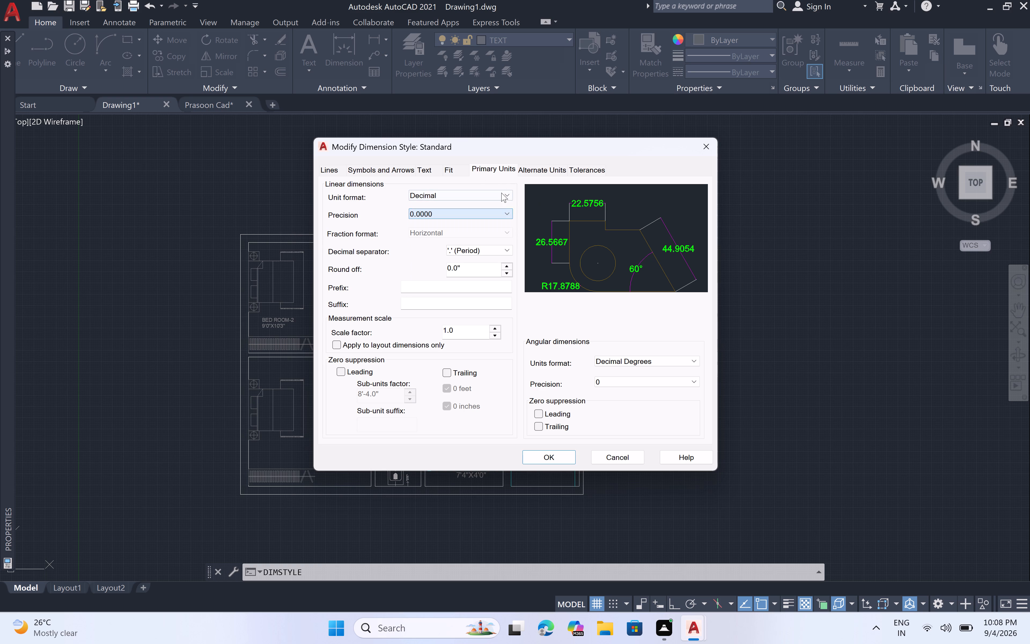
{"action": "left_click", "coordinate": [509, 193]}
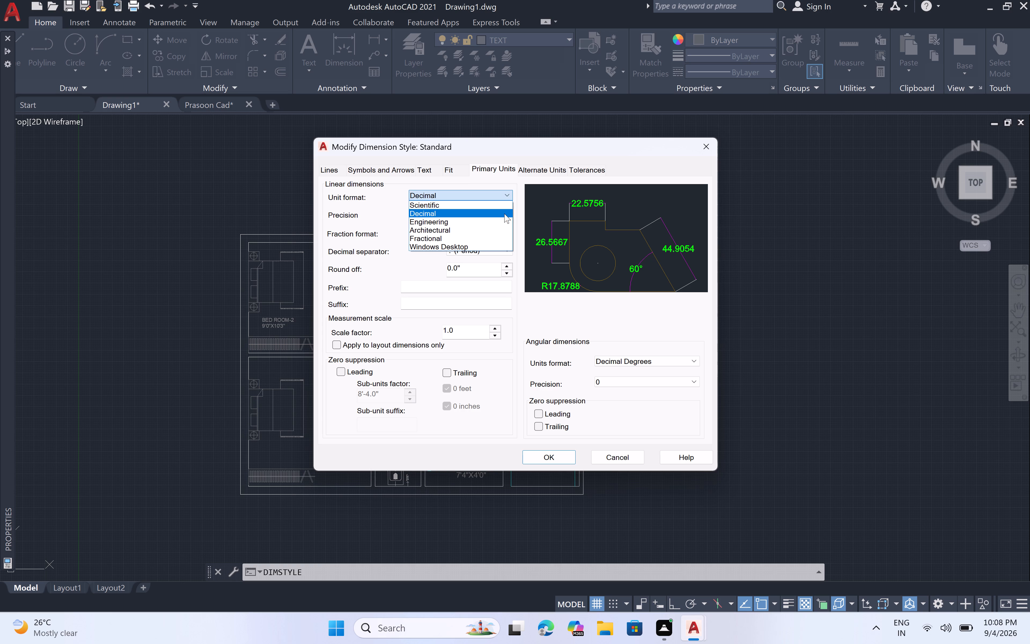
{"action": "left_click", "coordinate": [503, 219]}
{"action": "double_click", "coordinate": [506, 216]}
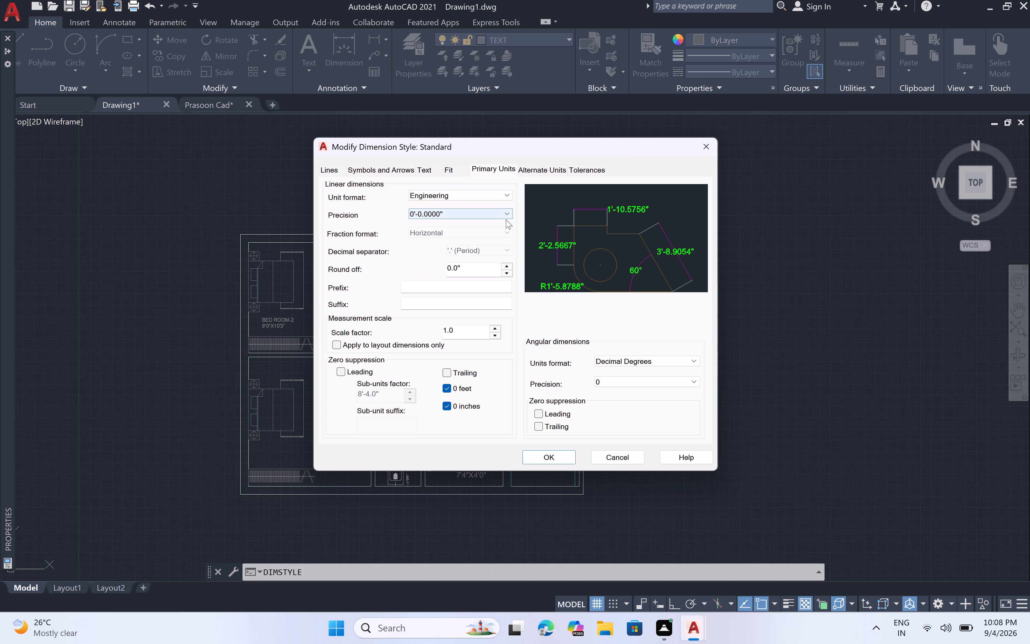
{"action": "left_click", "coordinate": [506, 215]}
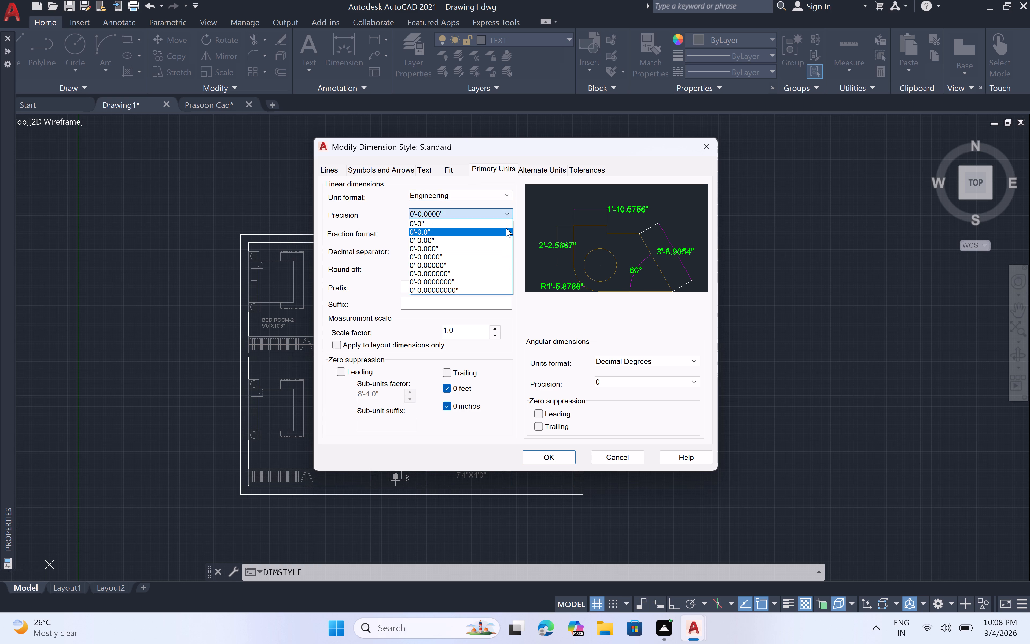
{"action": "left_click", "coordinate": [506, 228]}
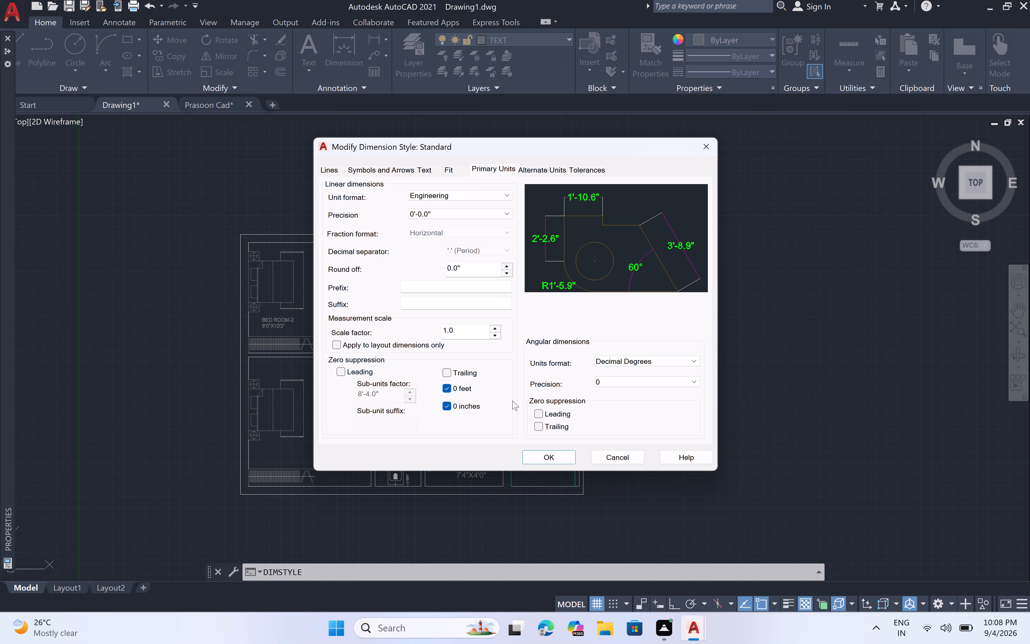
{"action": "left_click", "coordinate": [540, 460]}
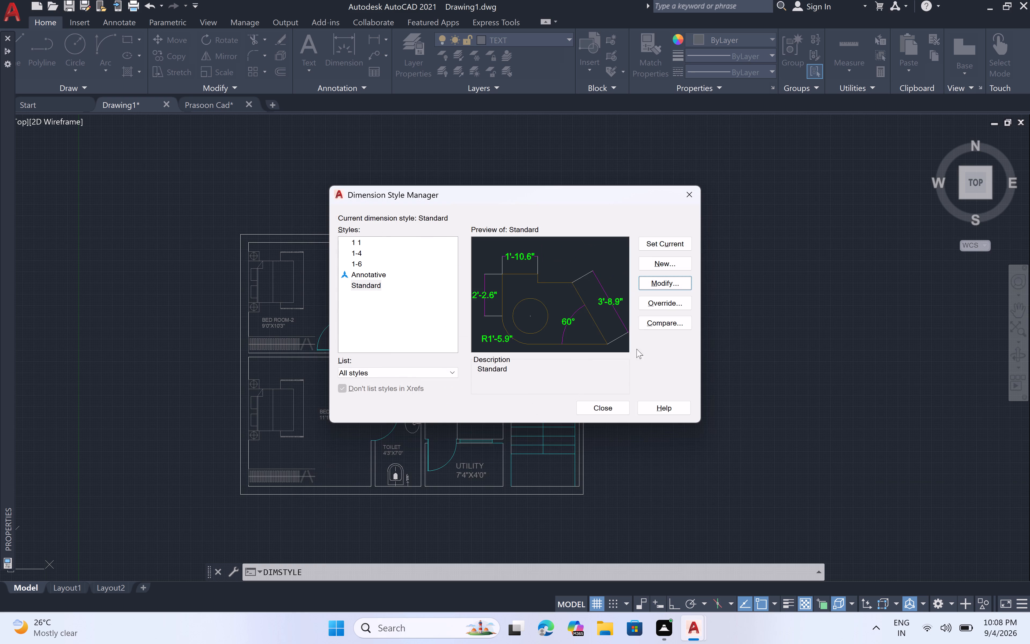
Make Standard the current dimension style and close the Dimension Style Manager.
{"action": "left_click", "coordinate": [663, 239]}
{"action": "left_click", "coordinate": [607, 407]}
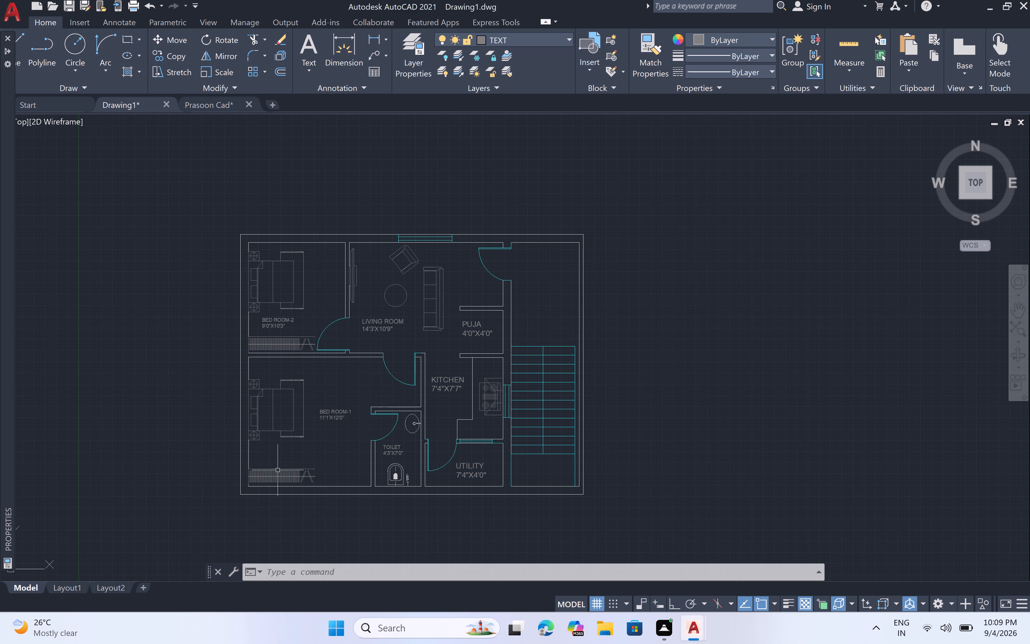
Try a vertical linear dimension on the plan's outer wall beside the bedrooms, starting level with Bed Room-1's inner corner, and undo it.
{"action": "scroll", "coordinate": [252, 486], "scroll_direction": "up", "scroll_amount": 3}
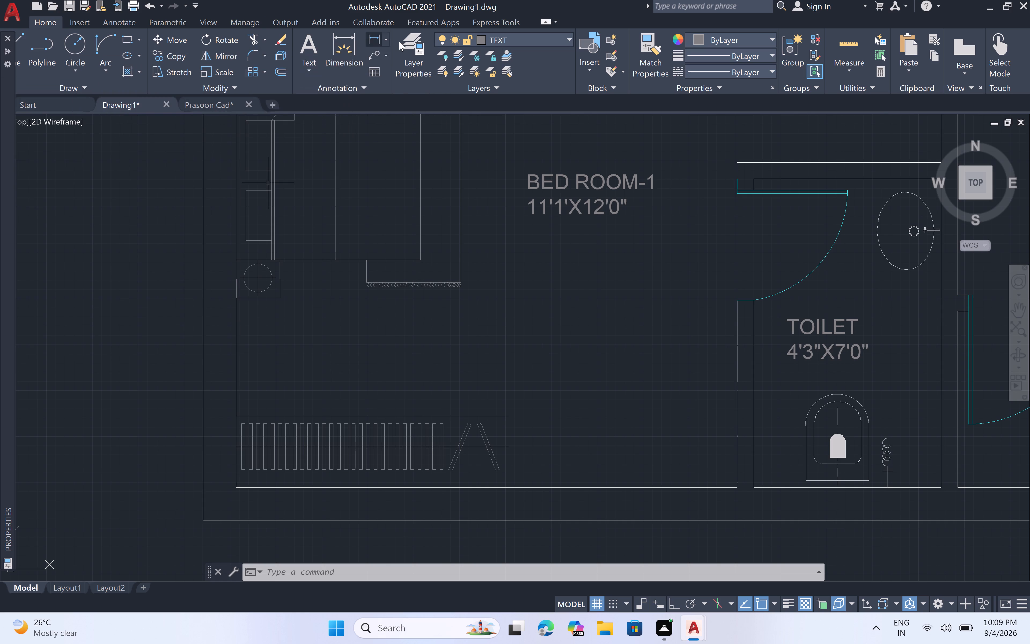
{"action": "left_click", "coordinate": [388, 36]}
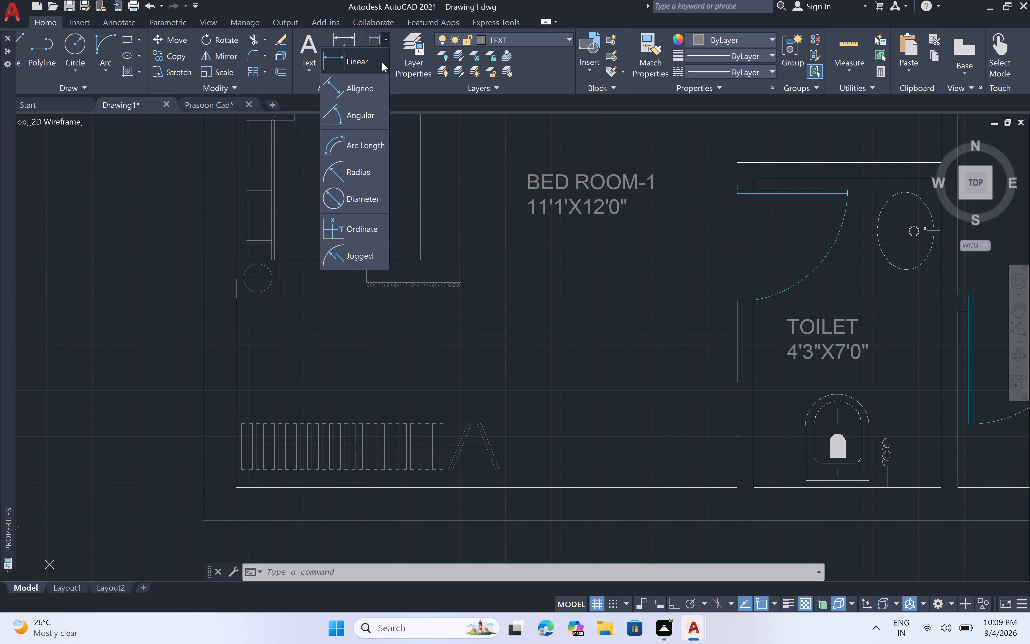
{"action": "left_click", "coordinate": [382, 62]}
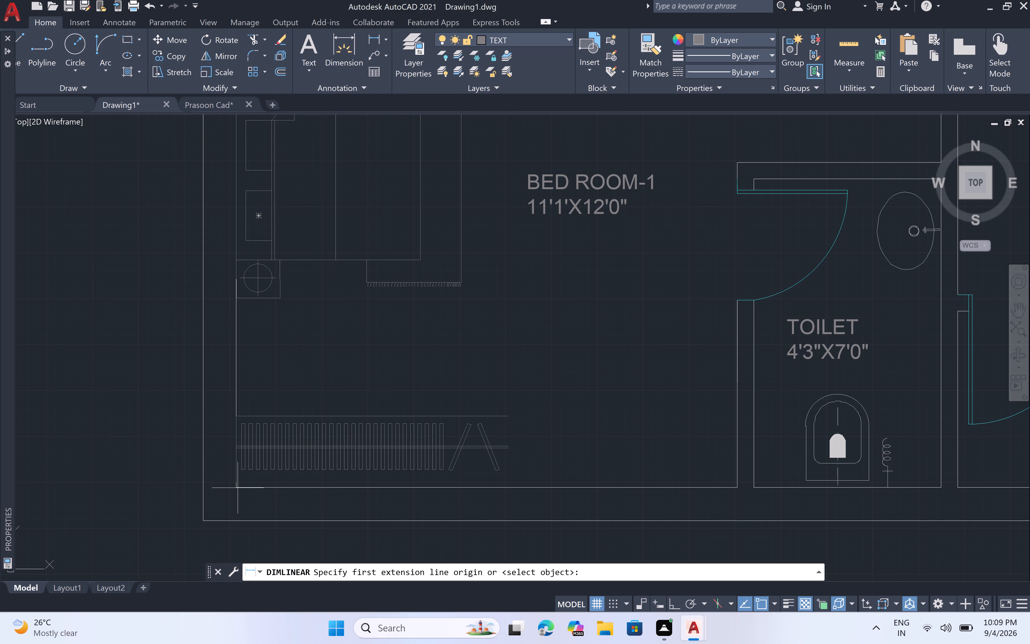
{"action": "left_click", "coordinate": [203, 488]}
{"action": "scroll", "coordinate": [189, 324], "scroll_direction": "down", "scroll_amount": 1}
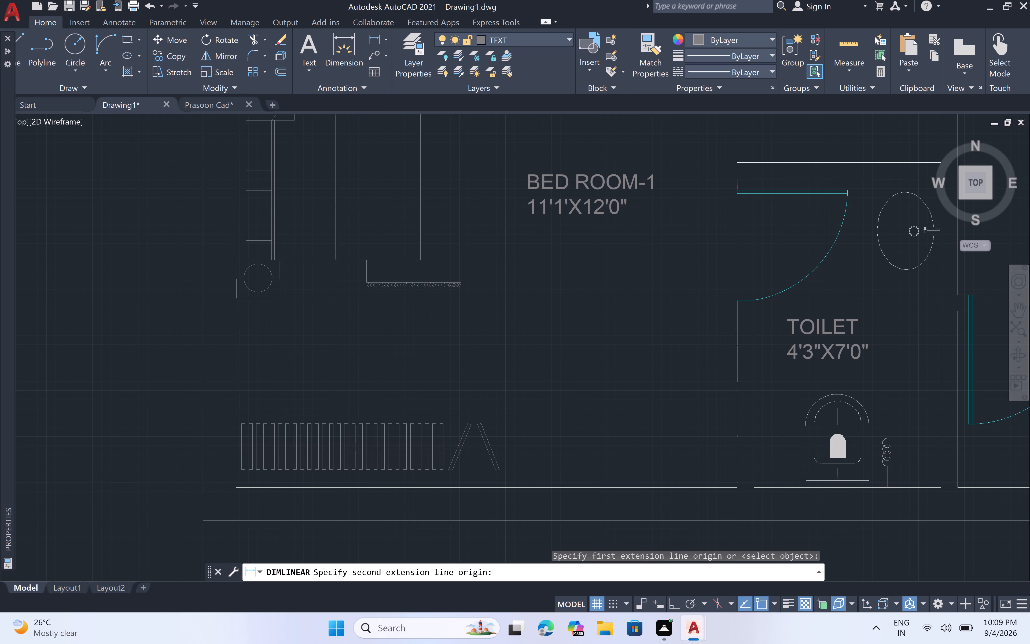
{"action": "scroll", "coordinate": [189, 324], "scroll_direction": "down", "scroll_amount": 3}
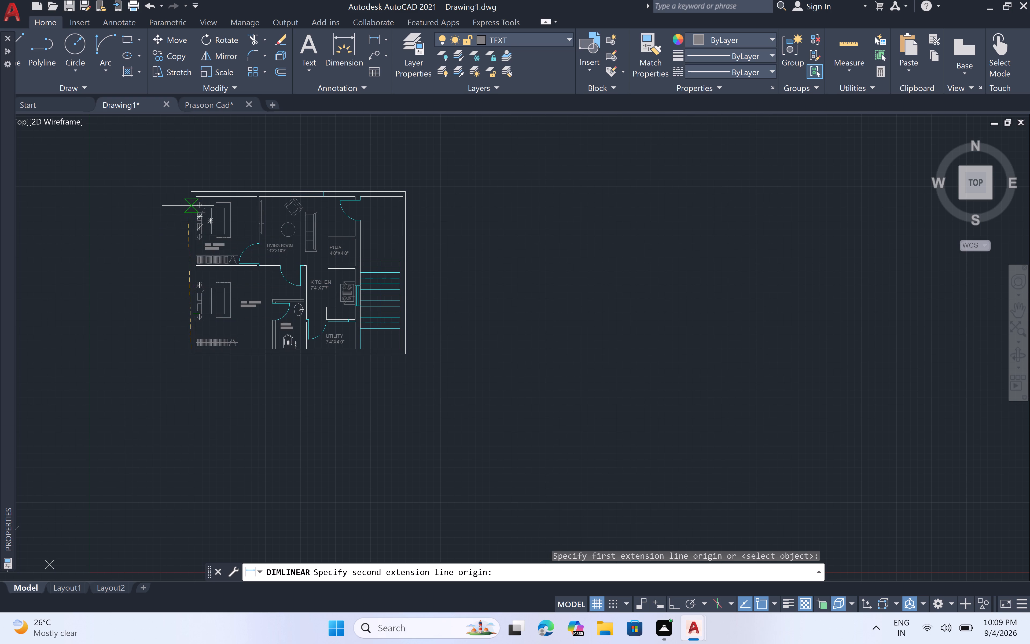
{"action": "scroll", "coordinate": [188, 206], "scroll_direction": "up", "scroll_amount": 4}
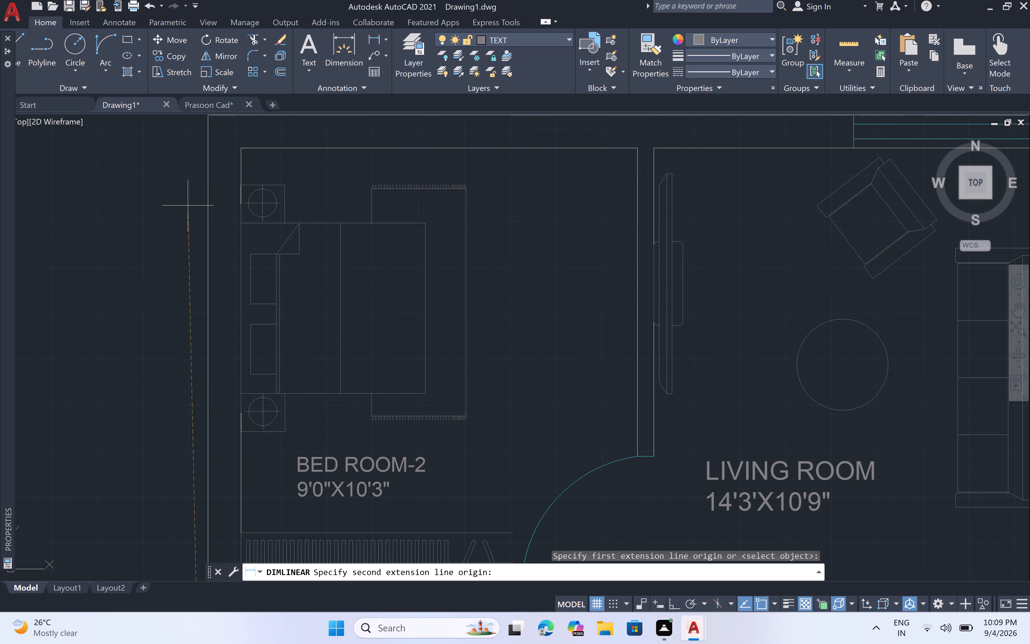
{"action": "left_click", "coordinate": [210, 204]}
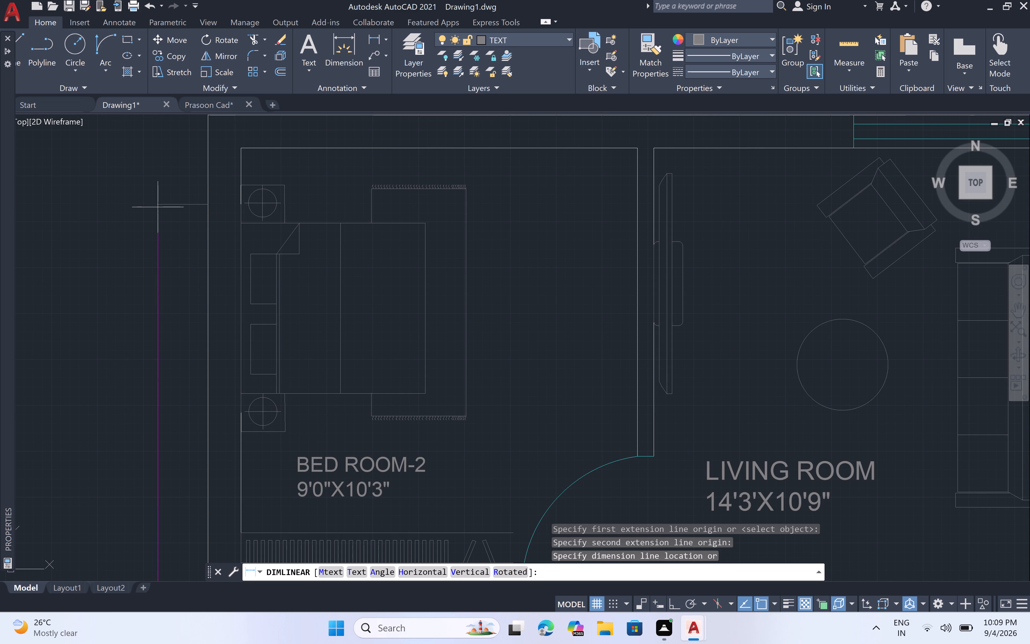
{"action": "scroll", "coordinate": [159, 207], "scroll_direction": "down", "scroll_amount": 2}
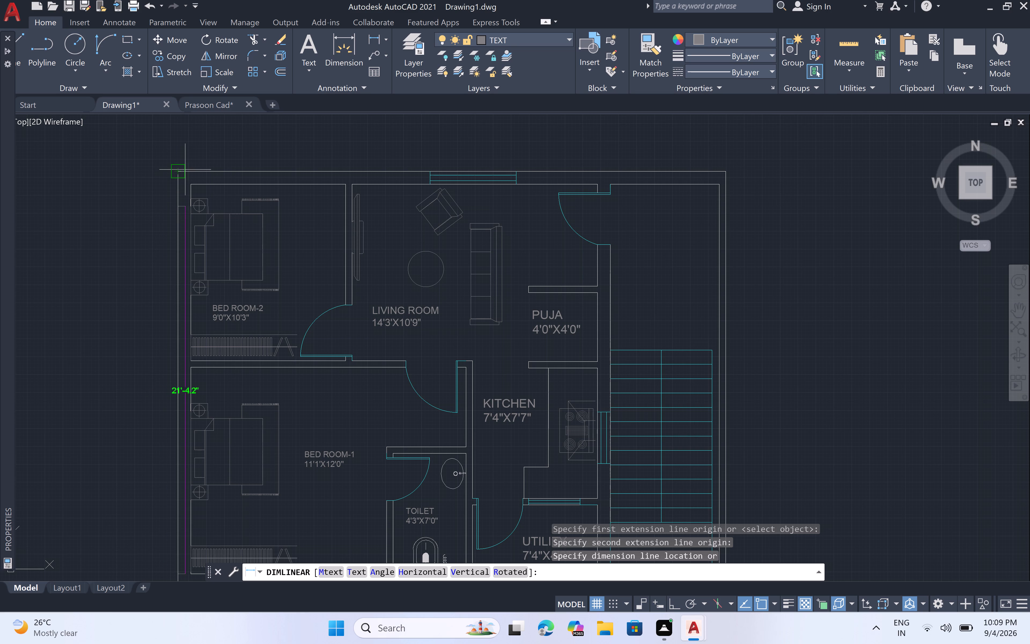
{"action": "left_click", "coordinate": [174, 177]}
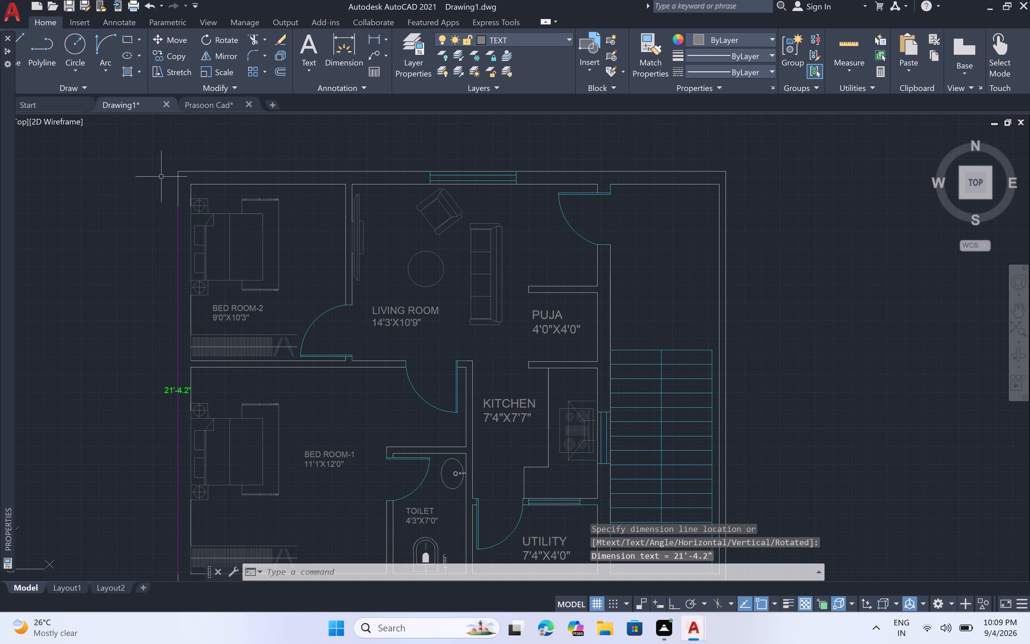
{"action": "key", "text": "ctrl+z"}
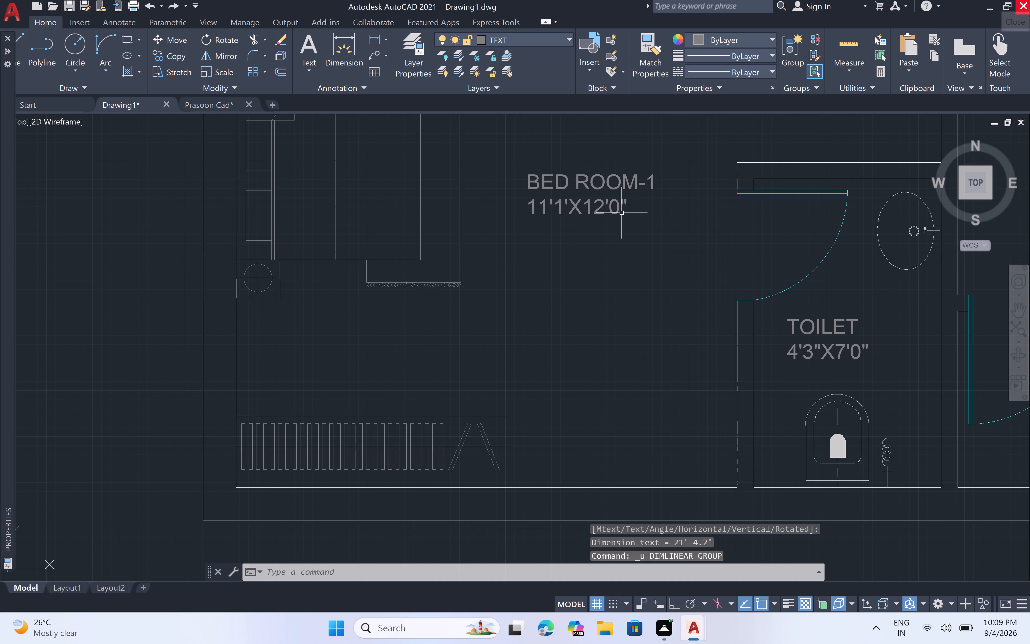
Add a vertical linear dimension outside the bedrooms, spanning the full outer wall from Bed Room-1's outer corner to Bed Room-2's outer corner.
{"action": "left_click", "coordinate": [384, 32]}
{"action": "left_click", "coordinate": [383, 39]}
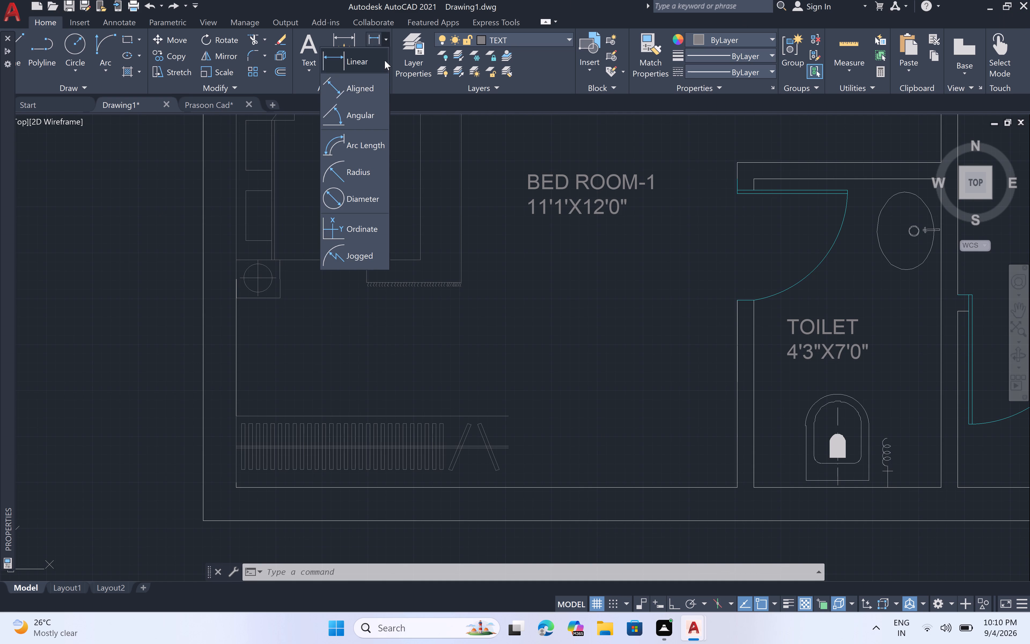
{"action": "left_click", "coordinate": [385, 60]}
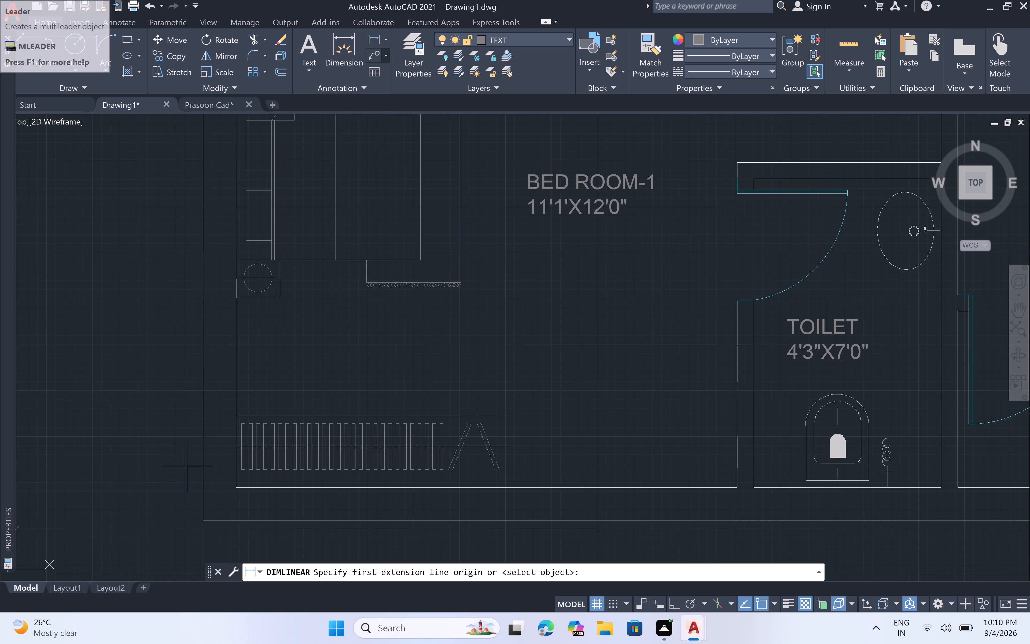
{"action": "left_click", "coordinate": [204, 519]}
{"action": "scroll", "coordinate": [195, 347], "scroll_direction": "down", "scroll_amount": 3}
{"action": "middle_click_drag", "start_coordinate": [197, 328], "coordinate": [203, 440]}
{"action": "scroll", "coordinate": [195, 232], "scroll_direction": "up", "scroll_amount": 2}
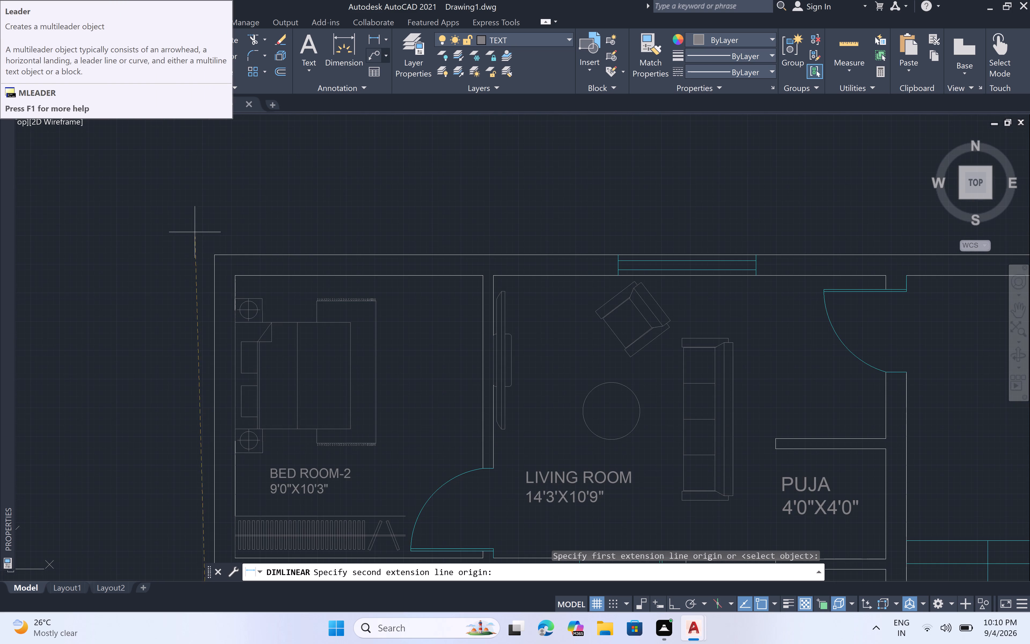
{"action": "left_click", "coordinate": [215, 250]}
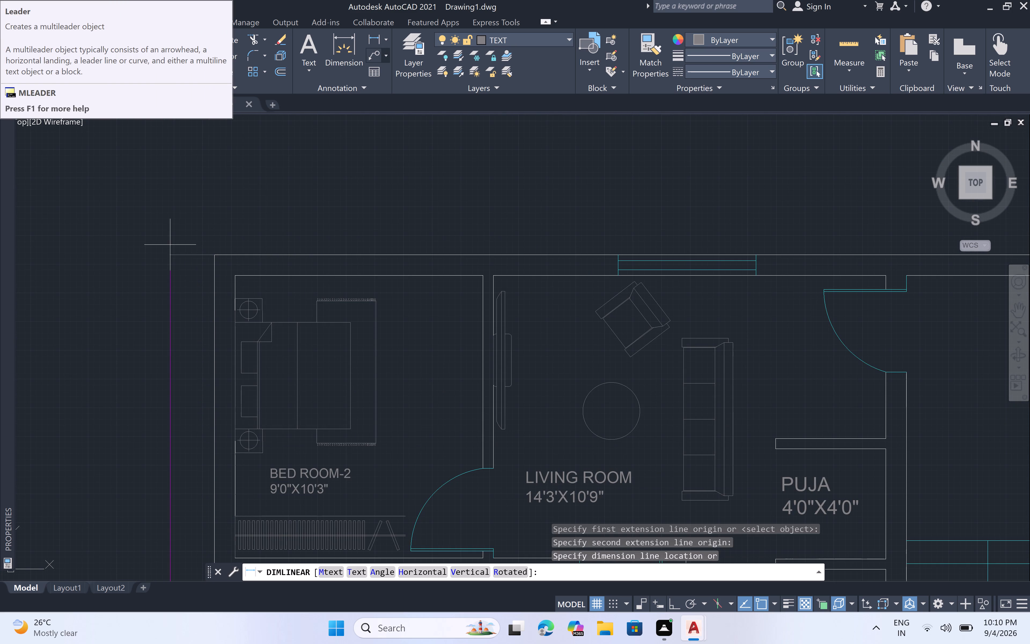
{"action": "scroll", "coordinate": [173, 237], "scroll_direction": "down", "scroll_amount": 2}
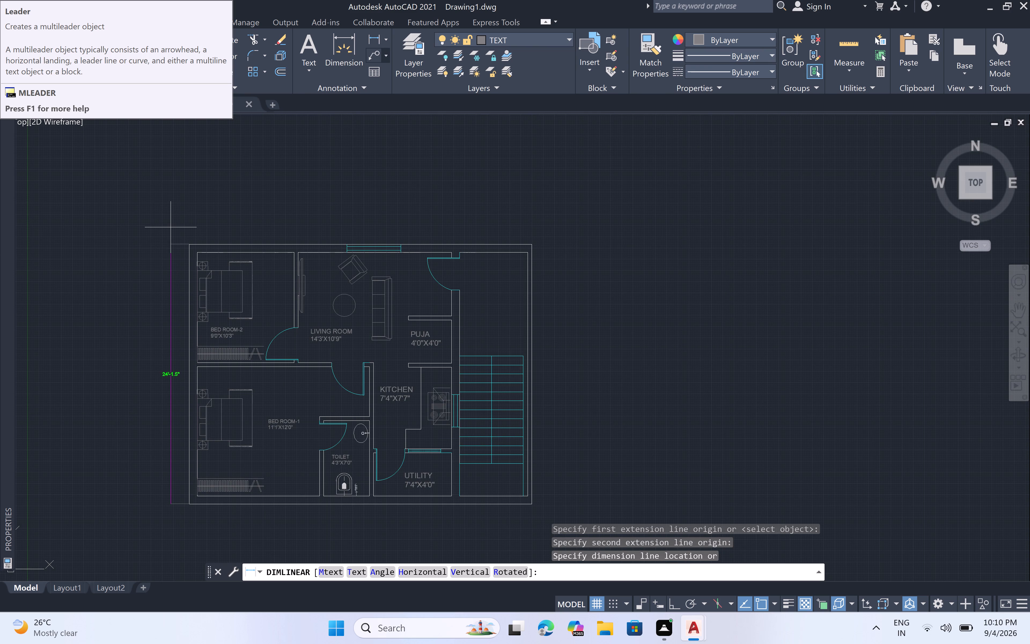
{"action": "left_click", "coordinate": [171, 227]}
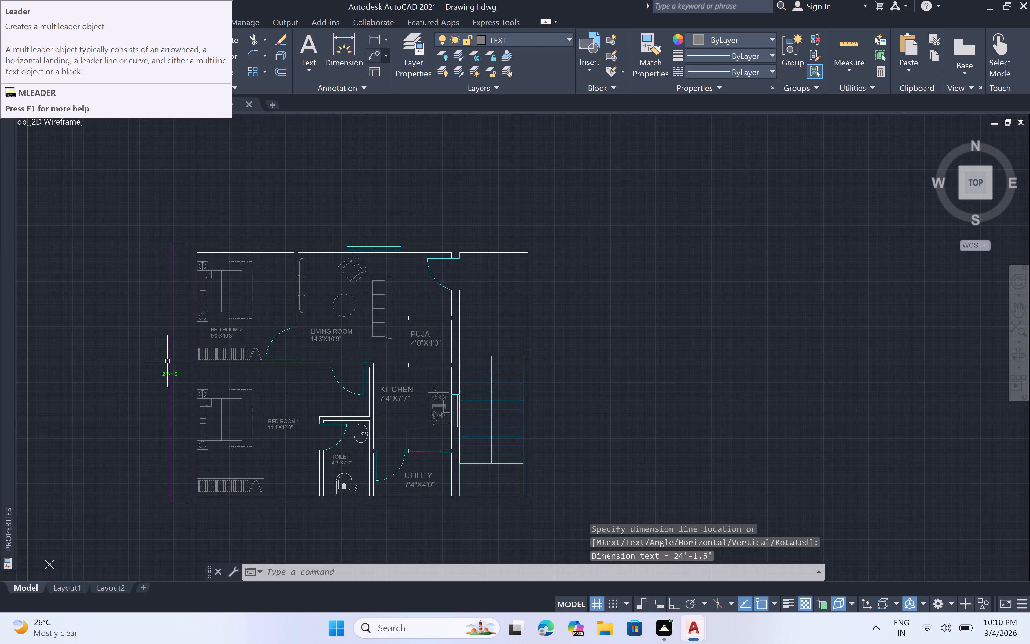
Override the text of the overall vertical dimension beside the bedrooms with 27'-11" and end text editing.
{"action": "scroll", "coordinate": [165, 377], "scroll_direction": "up", "scroll_amount": 4}
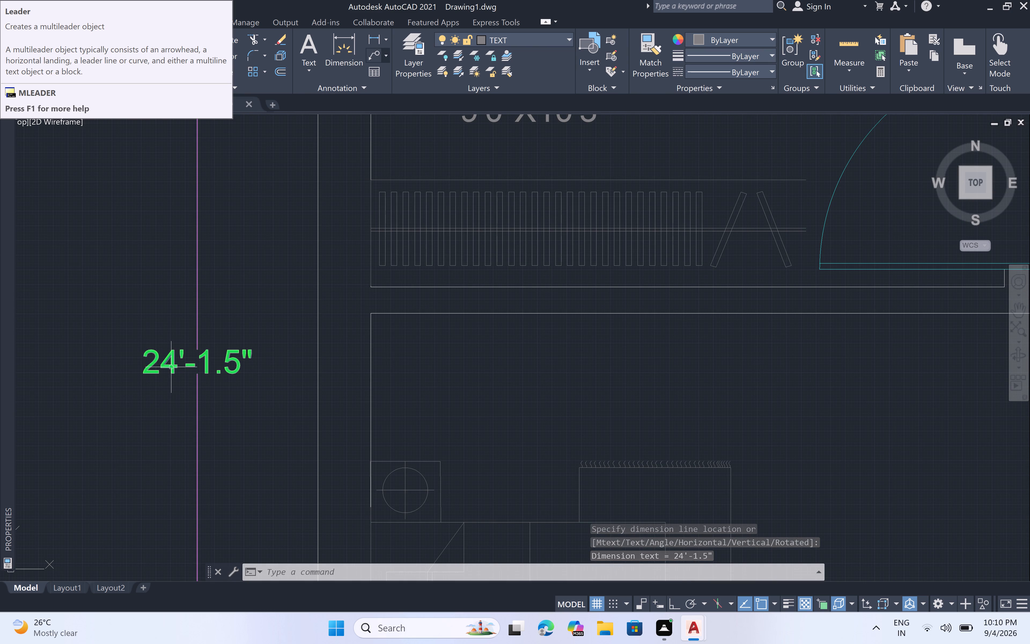
{"action": "double_click", "coordinate": [176, 362]}
{"action": "double_click", "coordinate": [228, 364]}
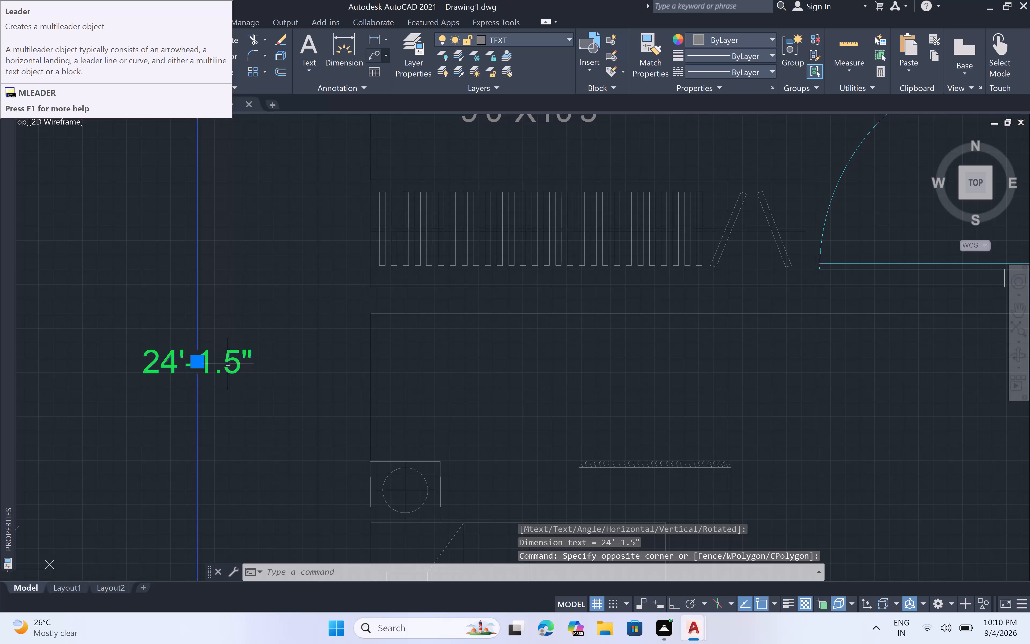
{"action": "double_click", "coordinate": [228, 359]}
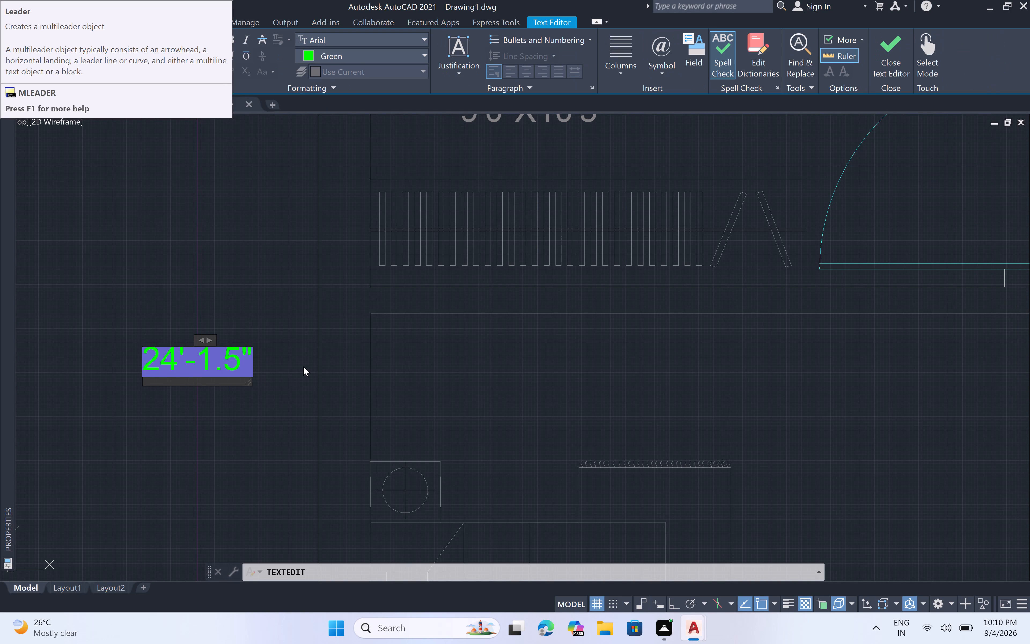
{"action": "key", "text": "BackSpace"}
{"action": "key", "text": "BackSpace"}
{"action": "key", "text": "BackSpace"}
{"action": "key", "text": "BackSpace"}
{"action": "key", "text": "BackSpace"}
{"action": "key", "text": "BackSpace"}
{"action": "key", "text": "BackSpace"}
{"action": "key", "text": "BackSpace"}
{"action": "key", "text": "BackSpace"}
{"action": "key", "text": "BackSpace"}
{"action": "key", "text": "BackSpace"}
{"action": "key", "text": "BackSpace"}
{"action": "key", "text": "BackSpace"}
{"action": "key", "text": "BackSpace"}
{"action": "key", "text": "BackSpace"}
{"action": "key", "text": "BackSpace"}
{"action": "key", "text": "BackSpace"}
{"action": "key", "text": "BackSpace"}
{"action": "key", "text": "BackSpace"}
{"action": "left_click", "coordinate": [223, 378]}
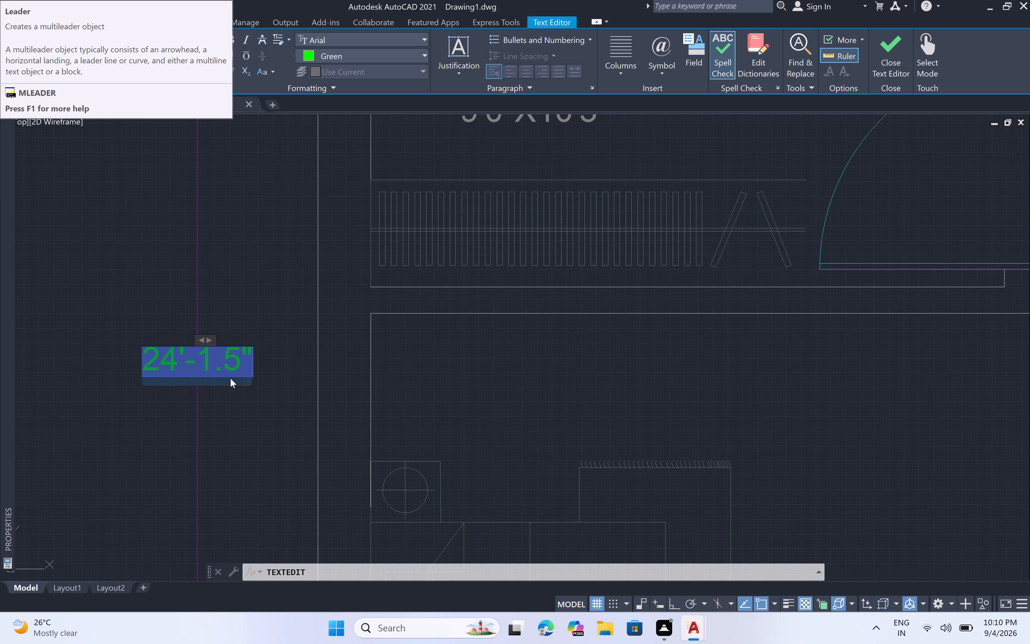
{"action": "key", "text": "BackSpace"}
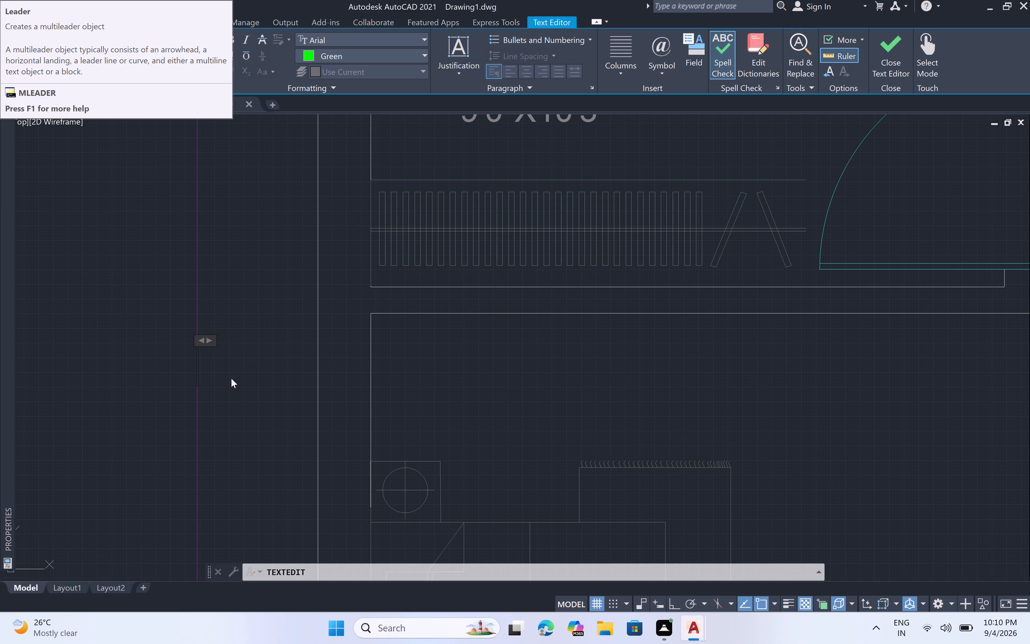
{"action": "key", "text": "2"}
{"action": "type", "text": "7'"}
{"action": "type", "text": "11\""}
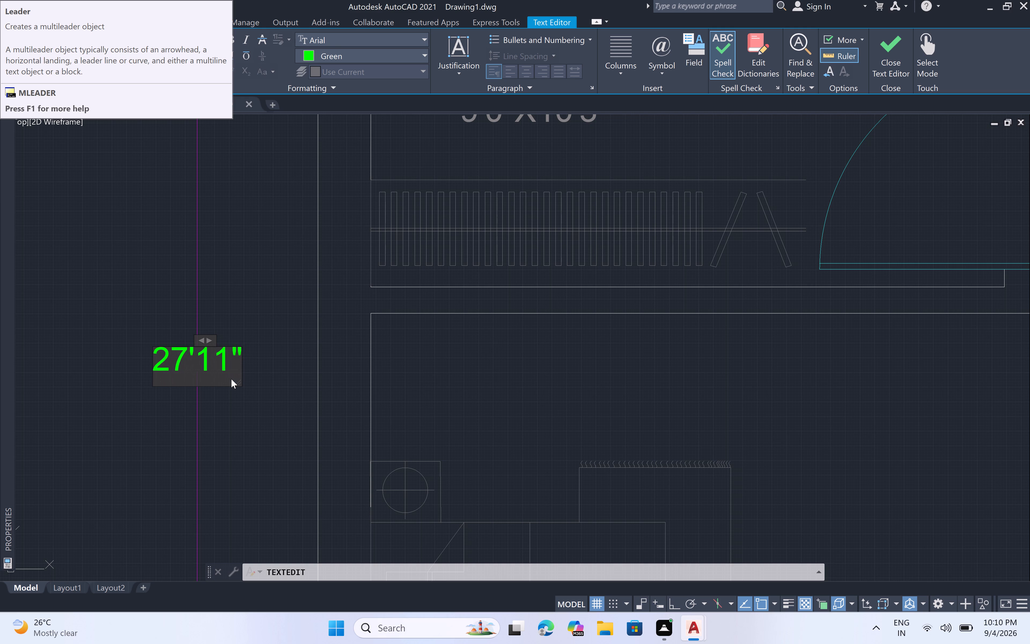
{"action": "key", "text": "BackSpace"}
{"action": "key", "text": "BackSpace"}
{"action": "key", "text": "BackSpace"}
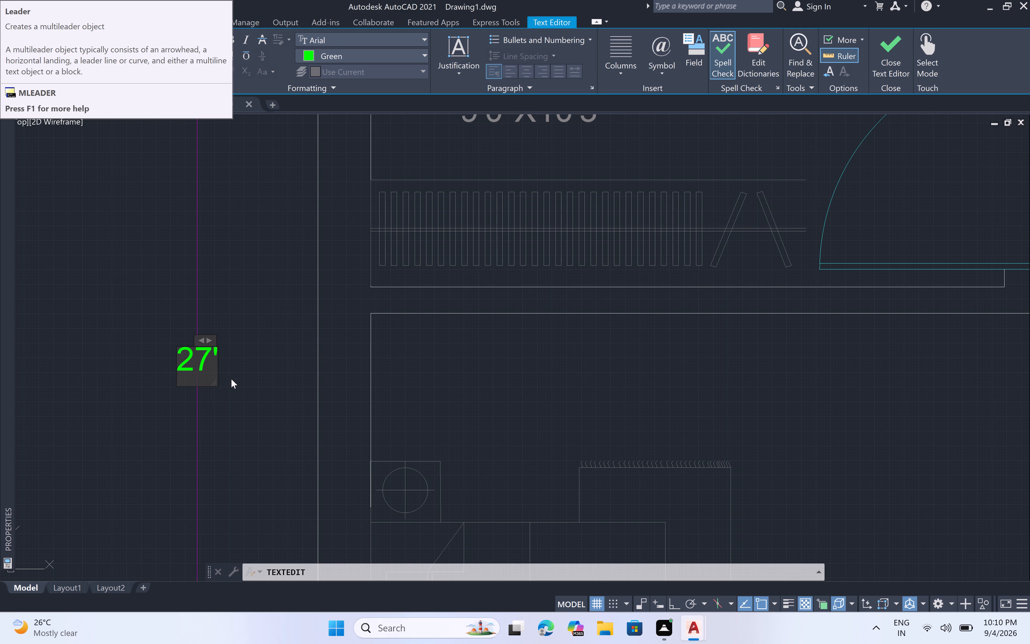
{"action": "key", "text": "minus"}
{"action": "type", "text": "11\""}
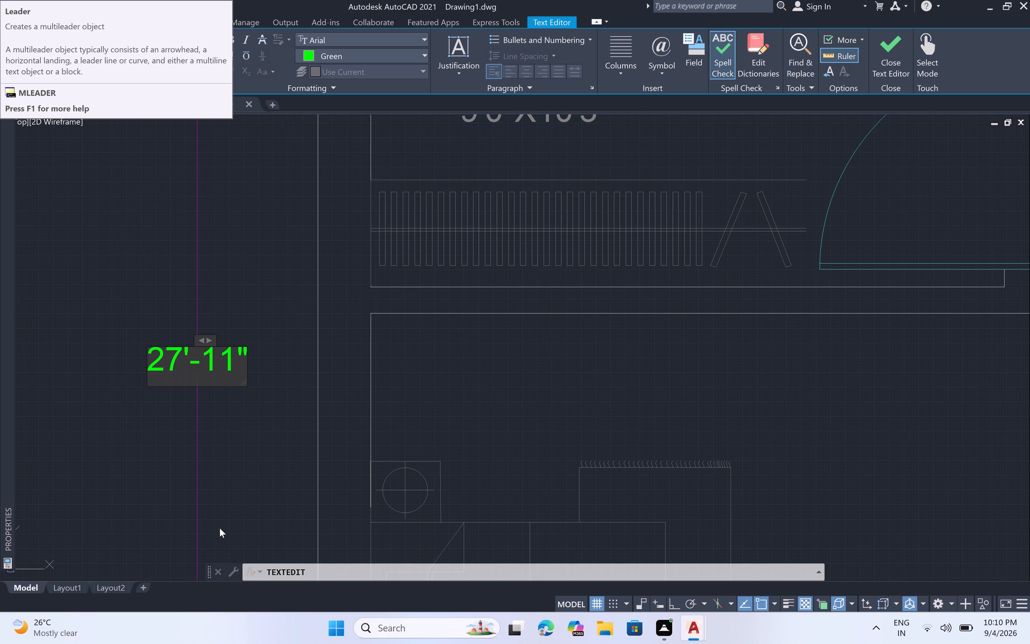
{"action": "left_click", "coordinate": [234, 449]}
{"action": "scroll", "coordinate": [290, 396], "scroll_direction": "down", "scroll_amount": 4}
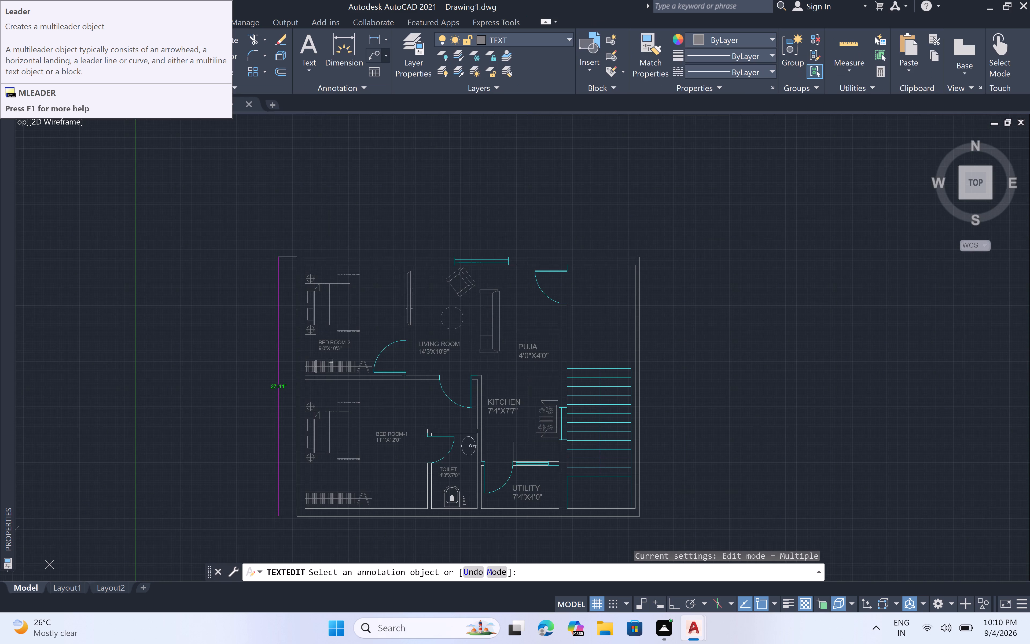
{"action": "scroll", "coordinate": [333, 362], "scroll_direction": "down", "scroll_amount": 2}
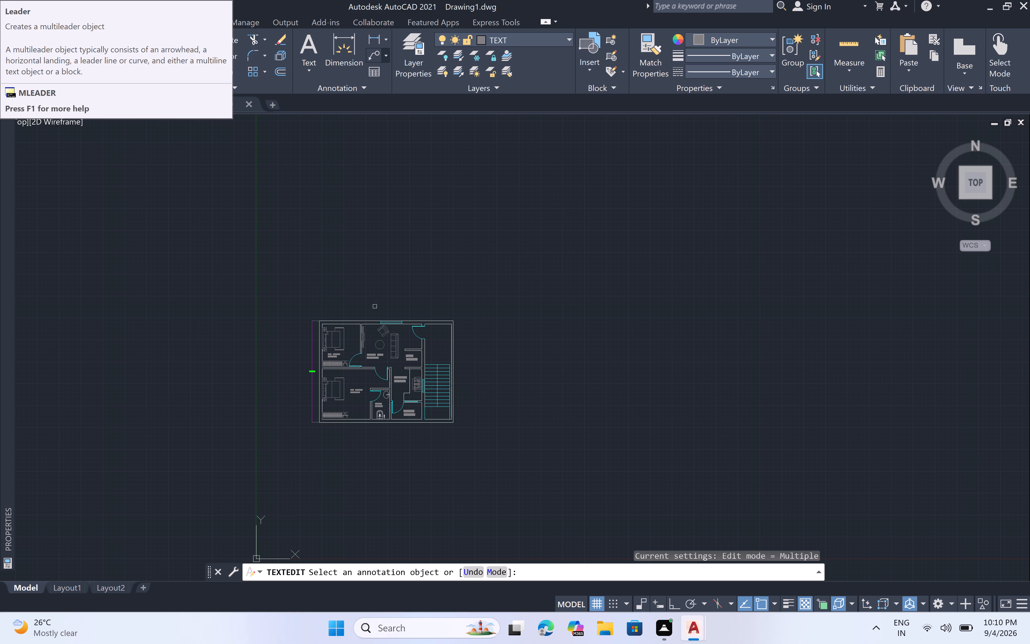
{"action": "scroll", "coordinate": [386, 320], "scroll_direction": "up", "scroll_amount": 4}
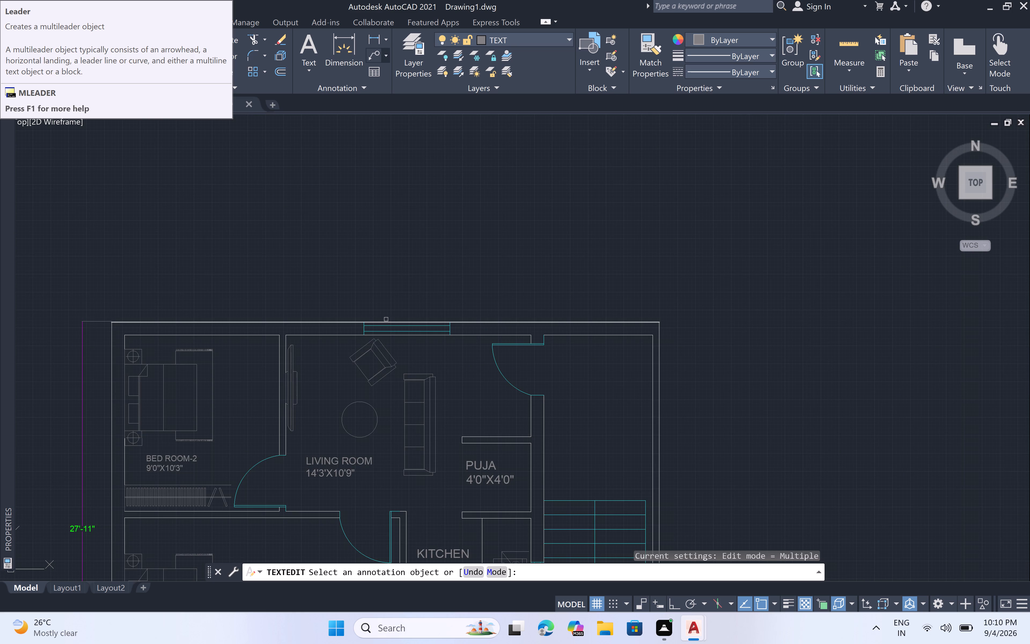
{"action": "key", "text": "Escape"}
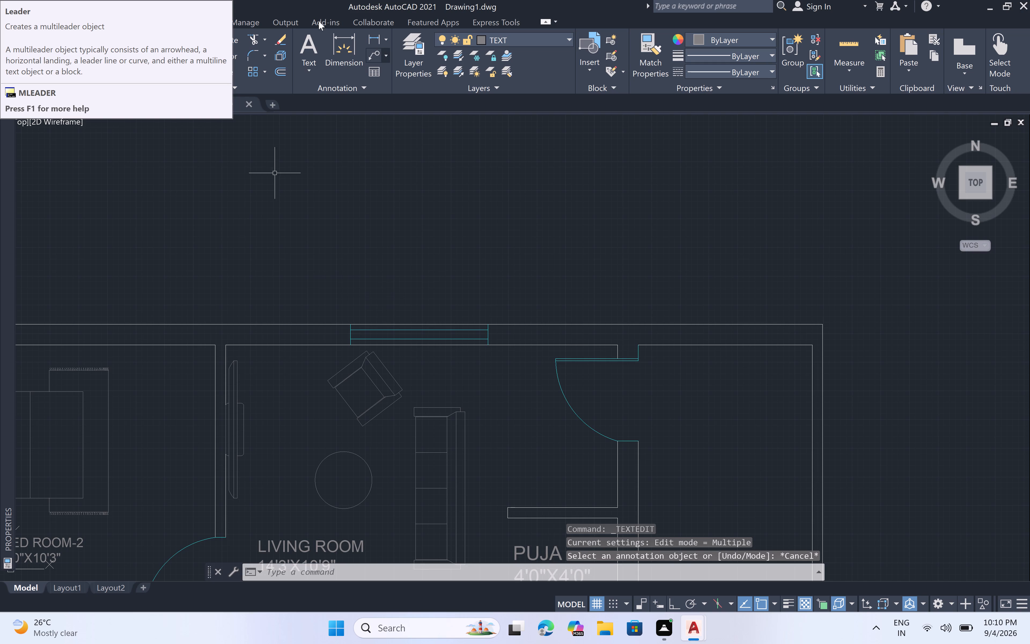
Add a horizontal linear dimension across the living room window, placed just outside the outer wall.
{"action": "left_click", "coordinate": [384, 34]}
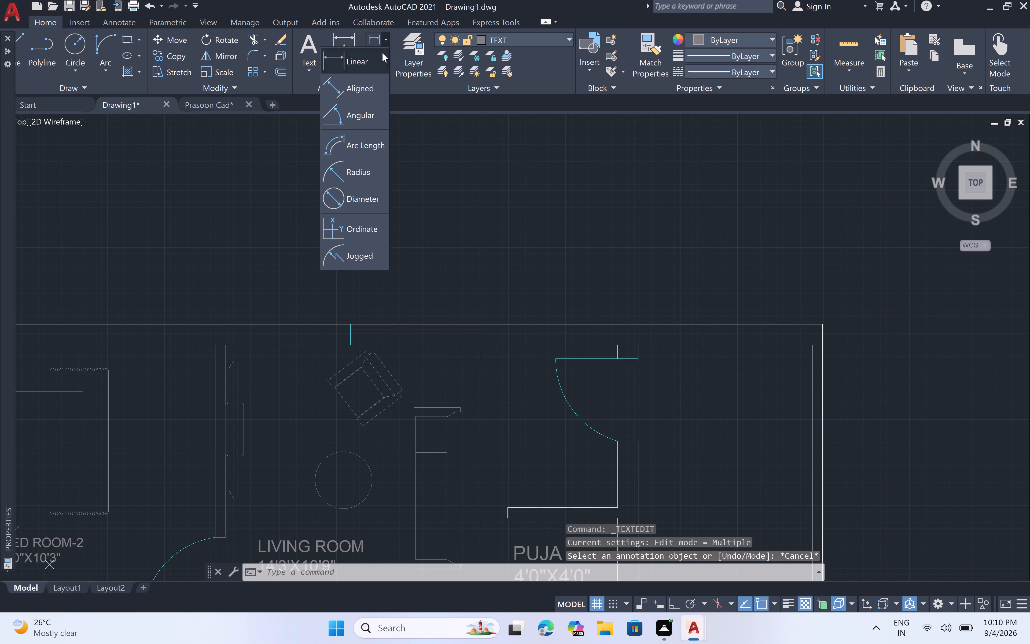
{"action": "left_click", "coordinate": [382, 54]}
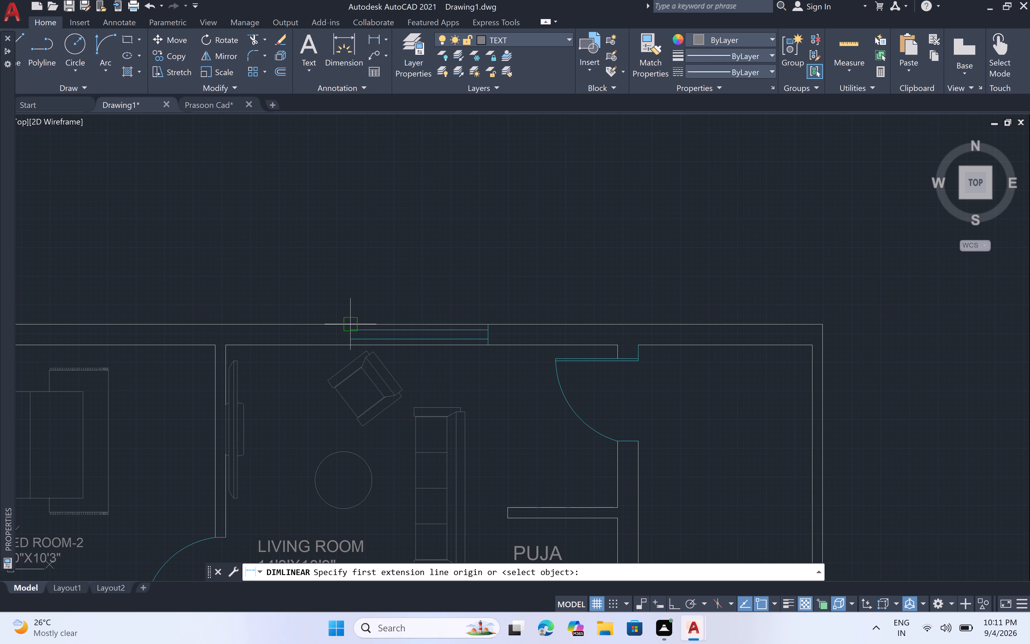
{"action": "left_click", "coordinate": [349, 324]}
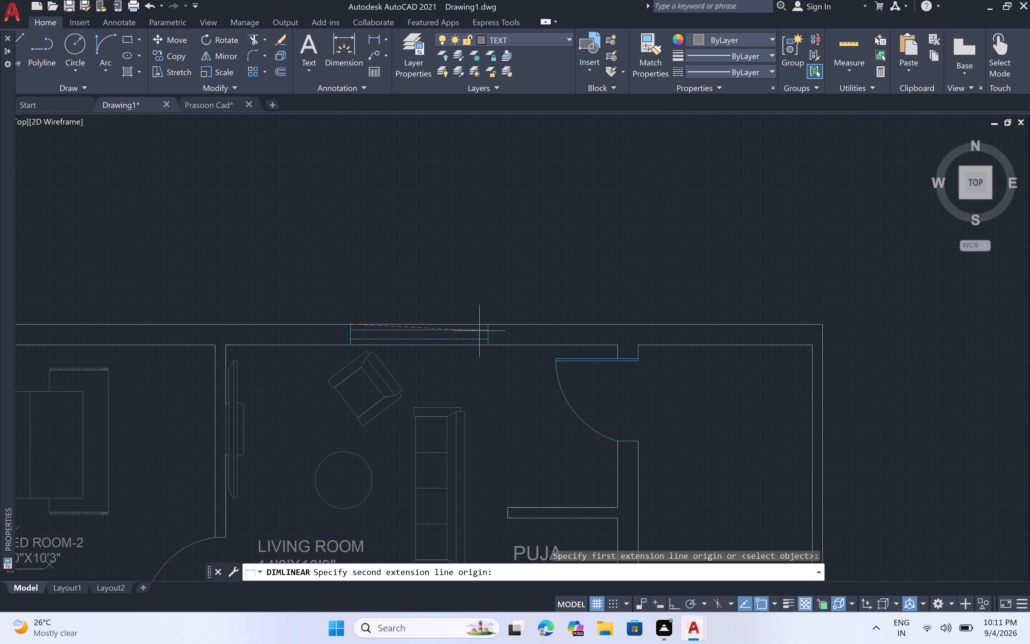
{"action": "left_click", "coordinate": [487, 323]}
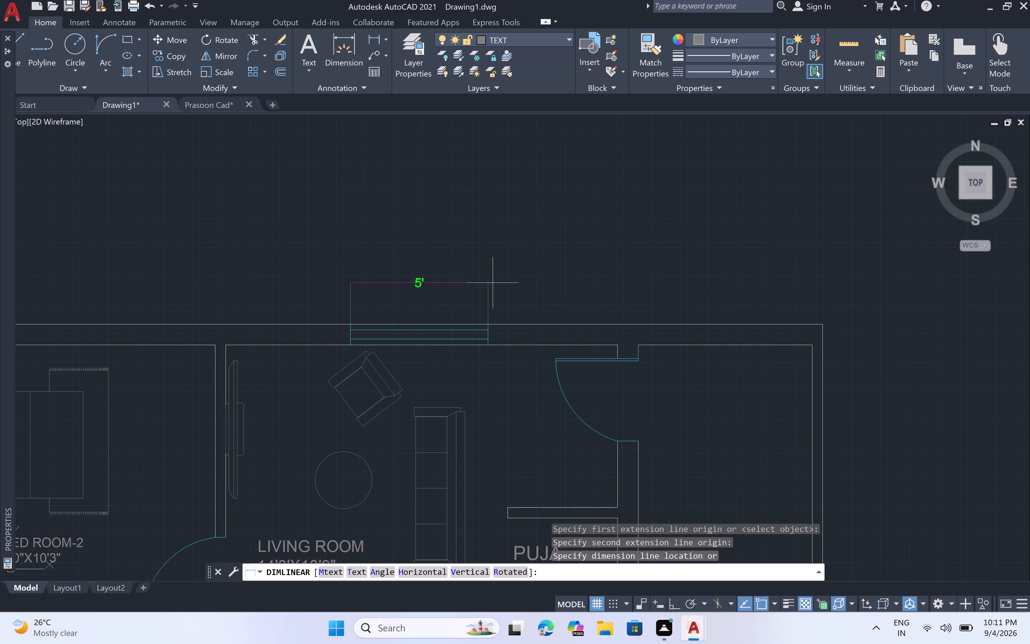
{"action": "left_click", "coordinate": [493, 294]}
Add a horizontal linear dimension across the full width of the staircase, placed just above its top step beside the Puja room.
{"action": "scroll", "coordinate": [510, 188], "scroll_direction": "down", "scroll_amount": 5}
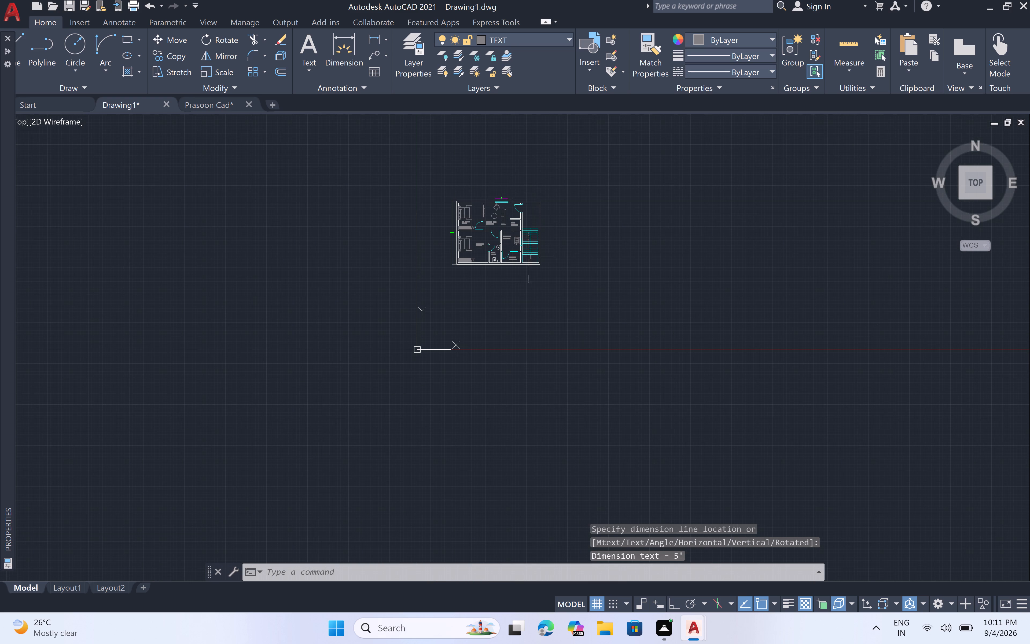
{"action": "scroll", "coordinate": [516, 270], "scroll_direction": "up", "scroll_amount": 2}
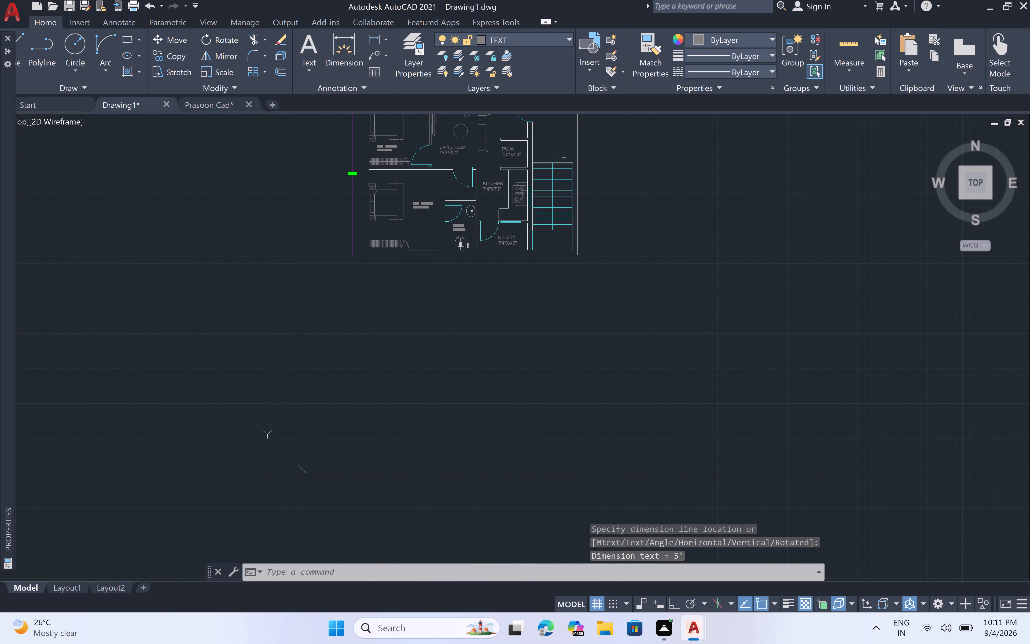
{"action": "middle_click_drag", "start_coordinate": [563, 144], "coordinate": [563, 221]}
{"action": "scroll", "coordinate": [565, 228], "scroll_direction": "up", "scroll_amount": 2}
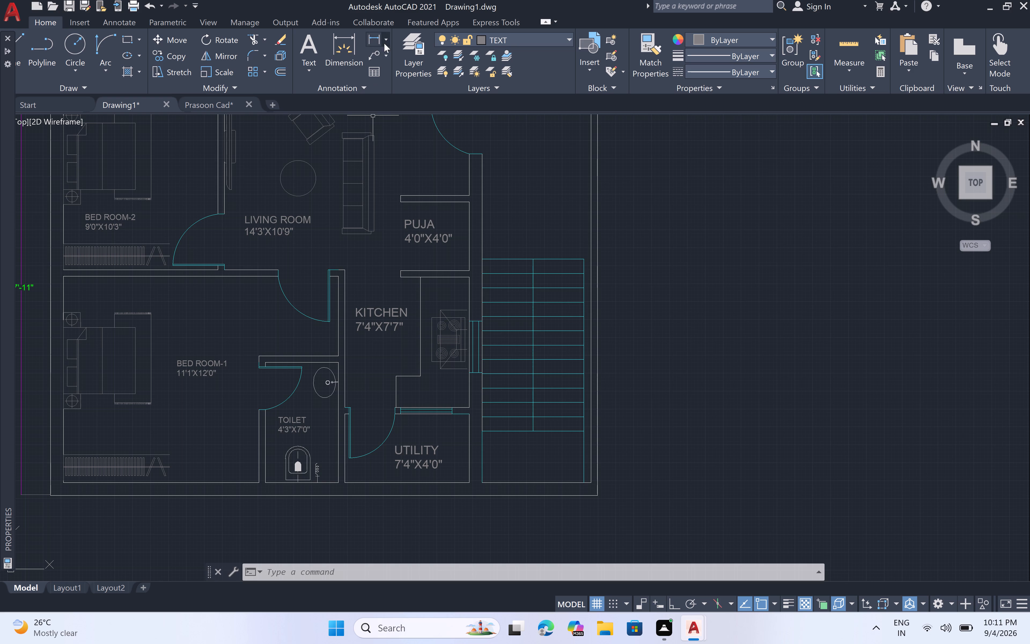
{"action": "left_click", "coordinate": [386, 36]}
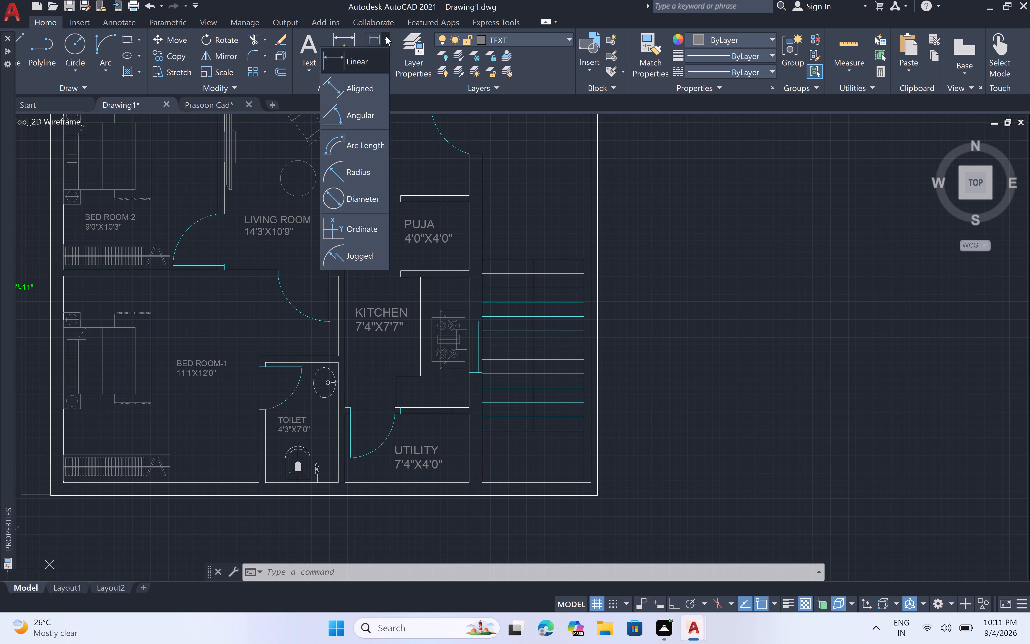
{"action": "left_click", "coordinate": [387, 62]}
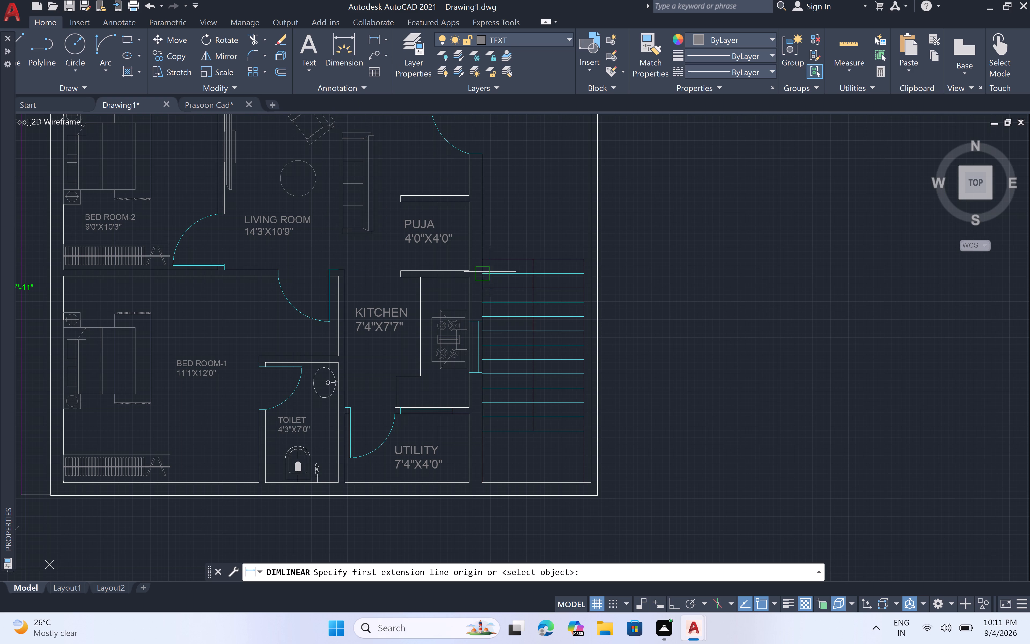
{"action": "scroll", "coordinate": [488, 264], "scroll_direction": "up", "scroll_amount": 1}
{"action": "left_click", "coordinate": [475, 255]}
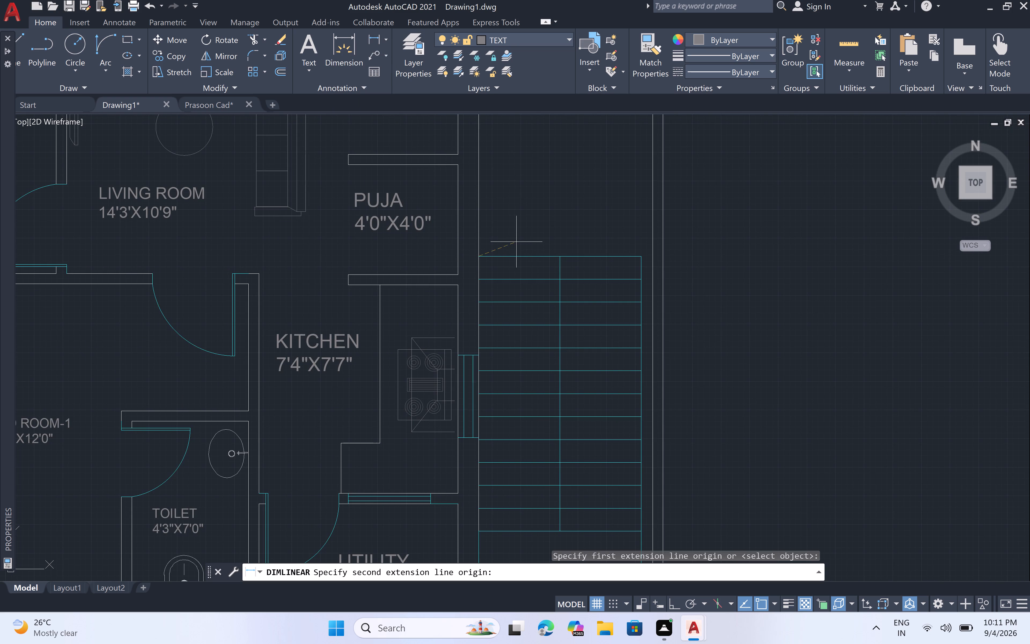
{"action": "left_click", "coordinate": [636, 254]}
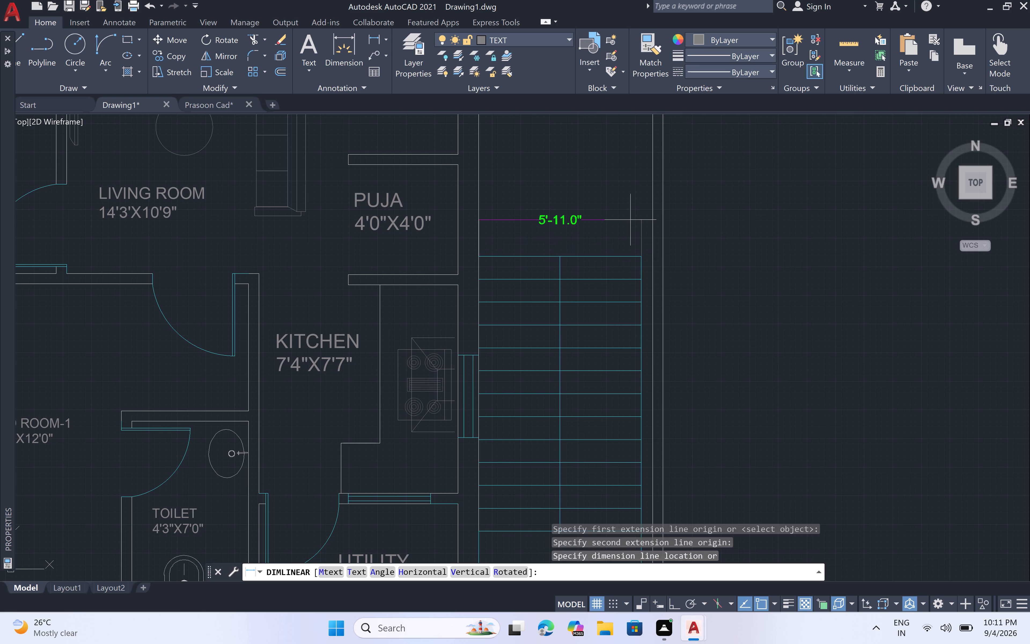
{"action": "left_click", "coordinate": [630, 220]}
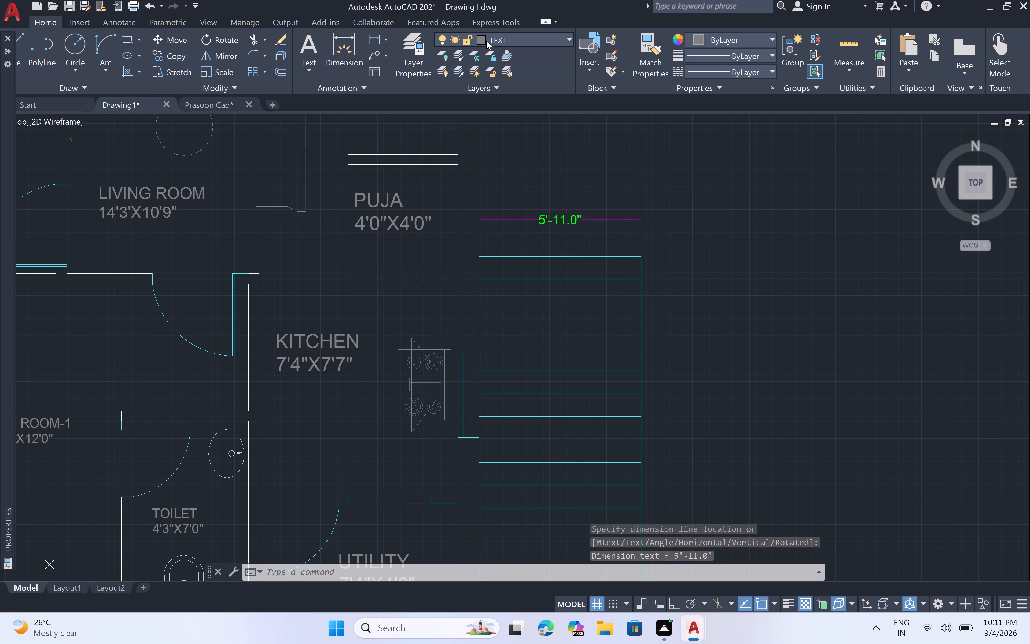
Add a horizontal linear dimension from the Puja-side wall to the outer wall's inner face, placed just above the staircase width dimension.
{"action": "double_click", "coordinate": [568, 39]}
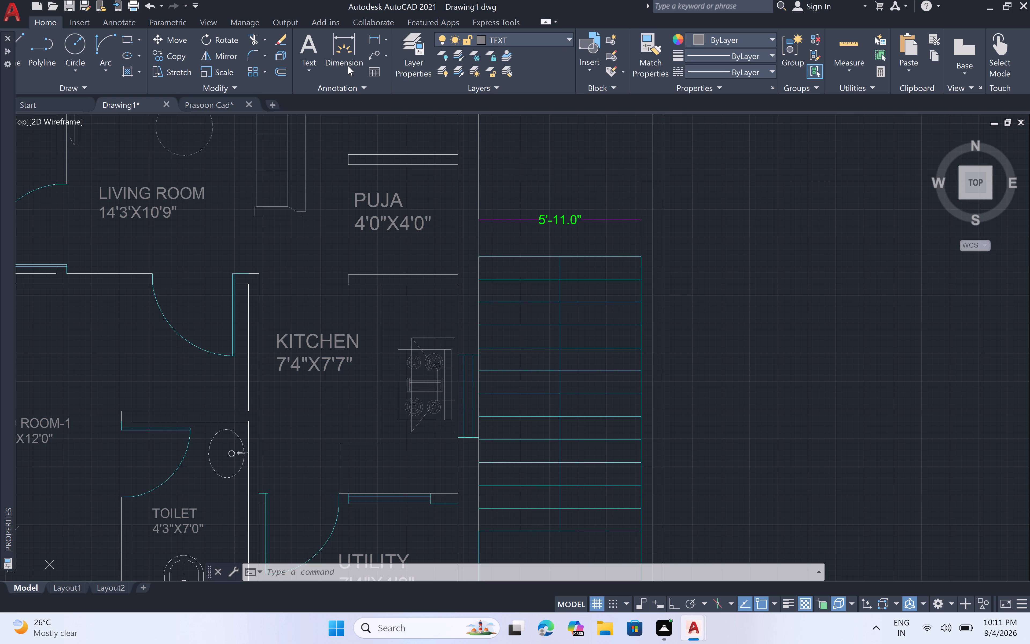
{"action": "key", "text": "space"}
{"action": "key", "text": "space"}
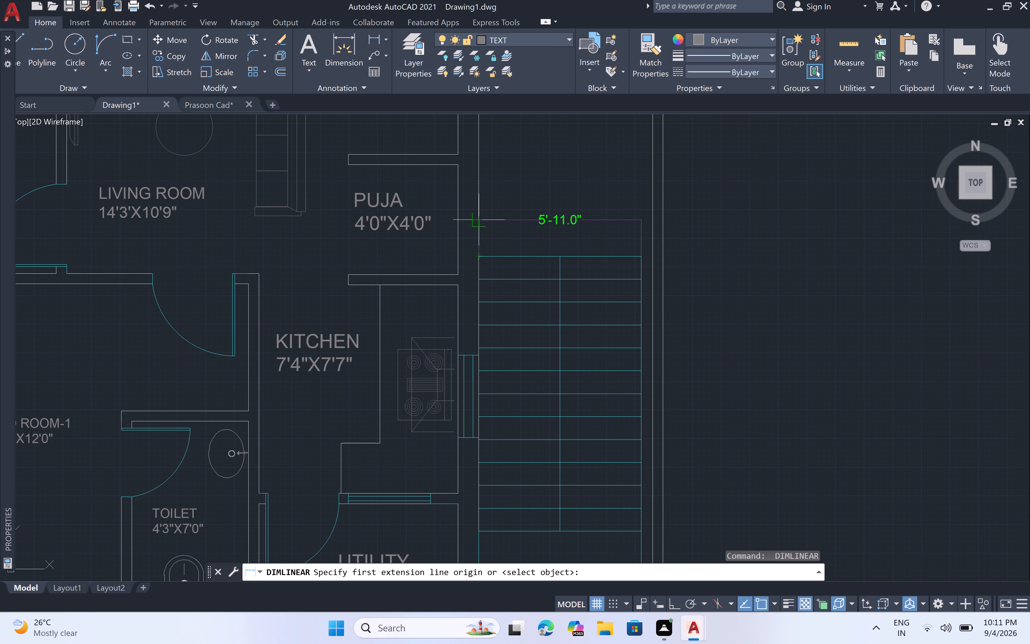
{"action": "left_click", "coordinate": [475, 224]}
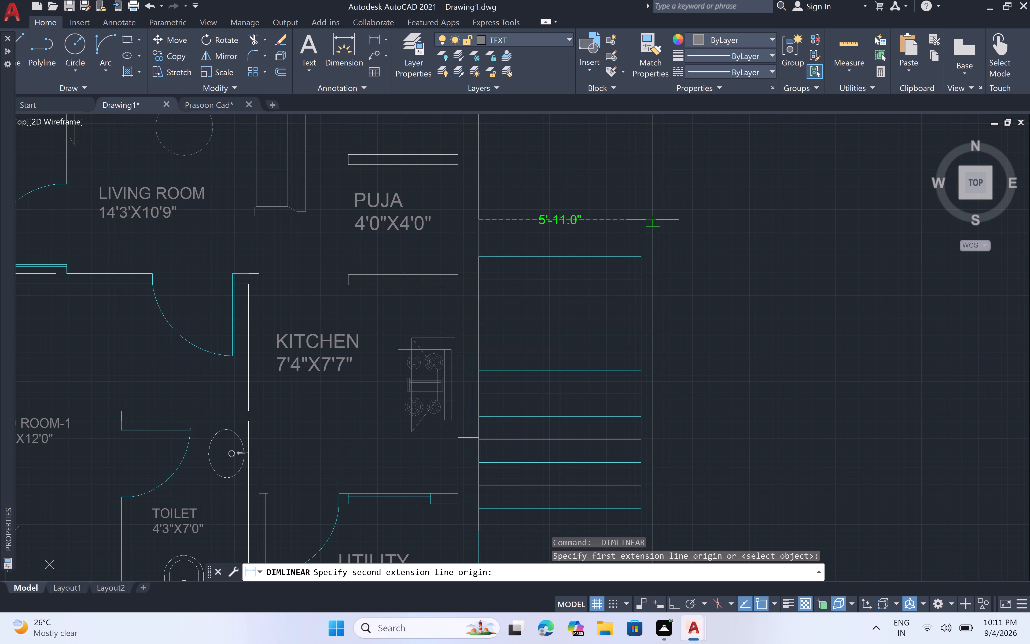
{"action": "left_click", "coordinate": [657, 215]}
{"action": "left_click", "coordinate": [653, 188]}
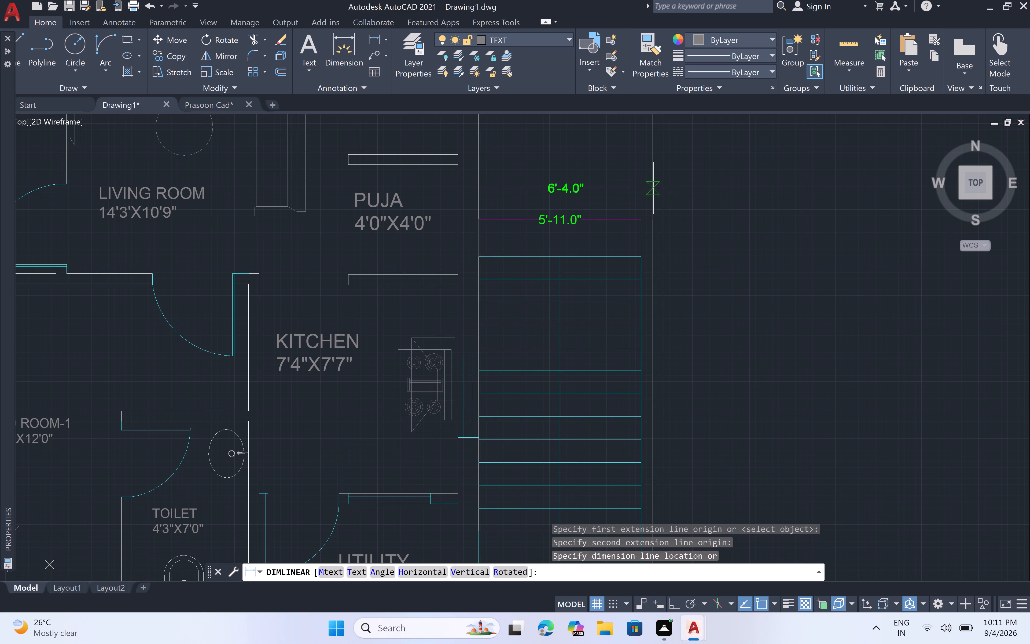
{"action": "key", "text": "Escape"}
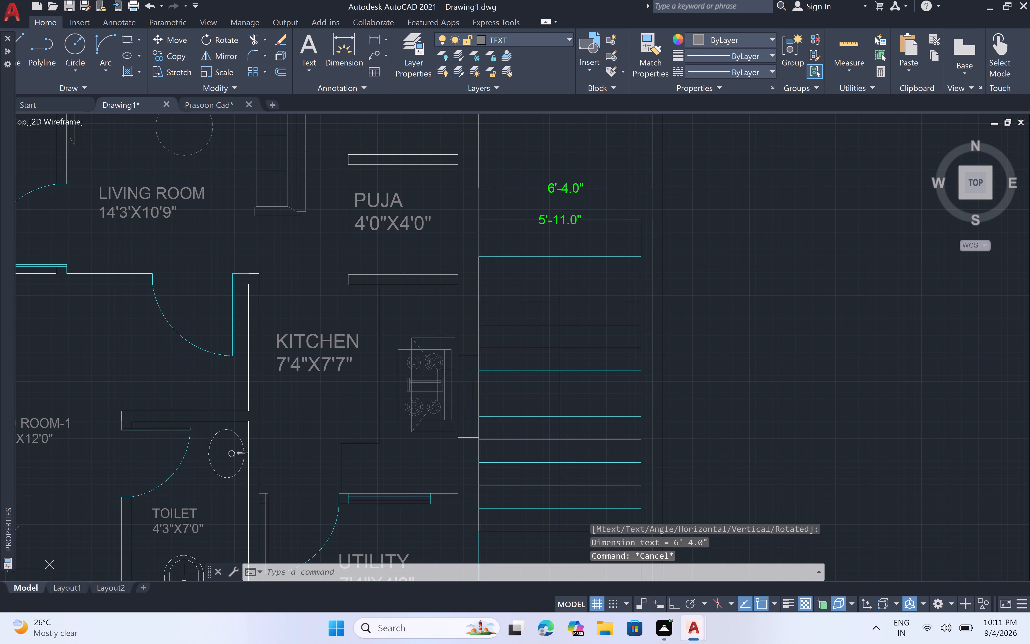
Add a horizontal linear dimension along the wall between the bedrooms, from Bed Room-2's inner corner to the kitchen wall corner, placed just above the wall.
{"action": "scroll", "coordinate": [651, 193], "scroll_direction": "down", "scroll_amount": 3}
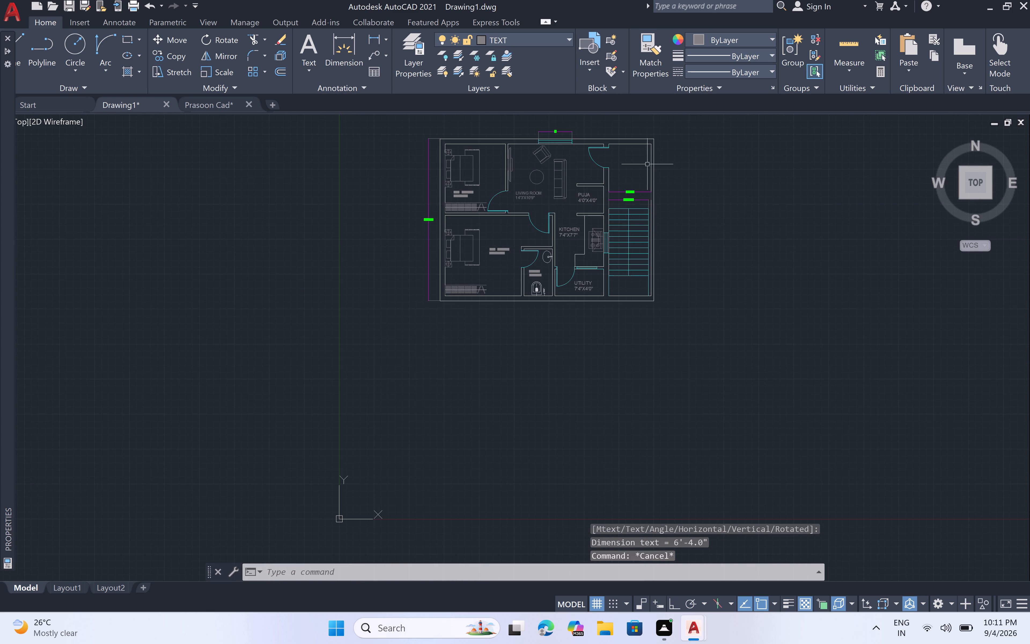
{"action": "middle_click_drag", "start_coordinate": [646, 166], "coordinate": [646, 204]}
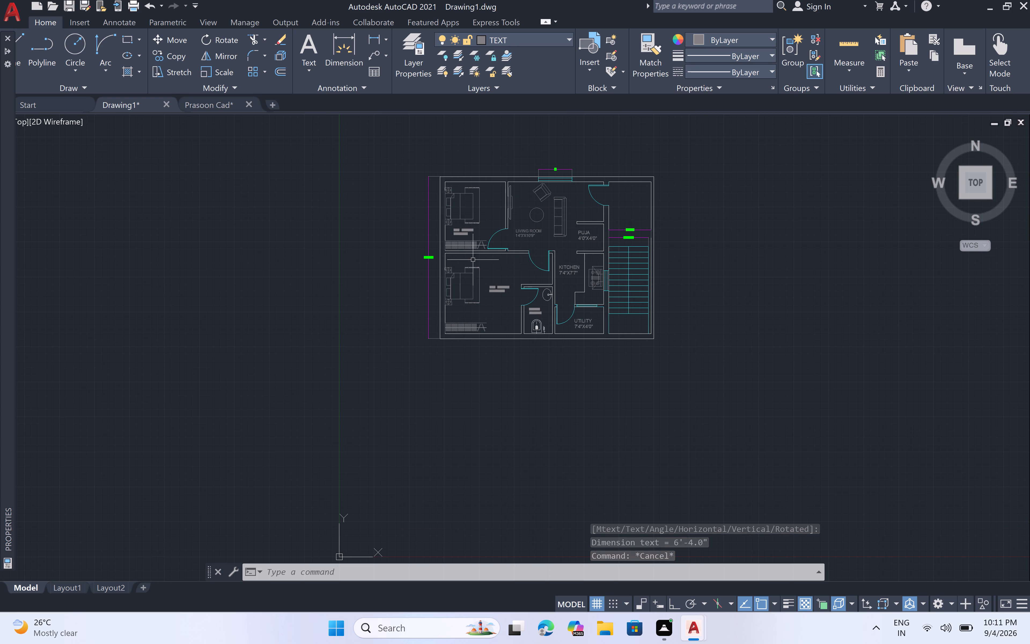
{"action": "scroll", "coordinate": [469, 253], "scroll_direction": "up", "scroll_amount": 3}
{"action": "scroll", "coordinate": [473, 248], "scroll_direction": "down", "scroll_amount": 1}
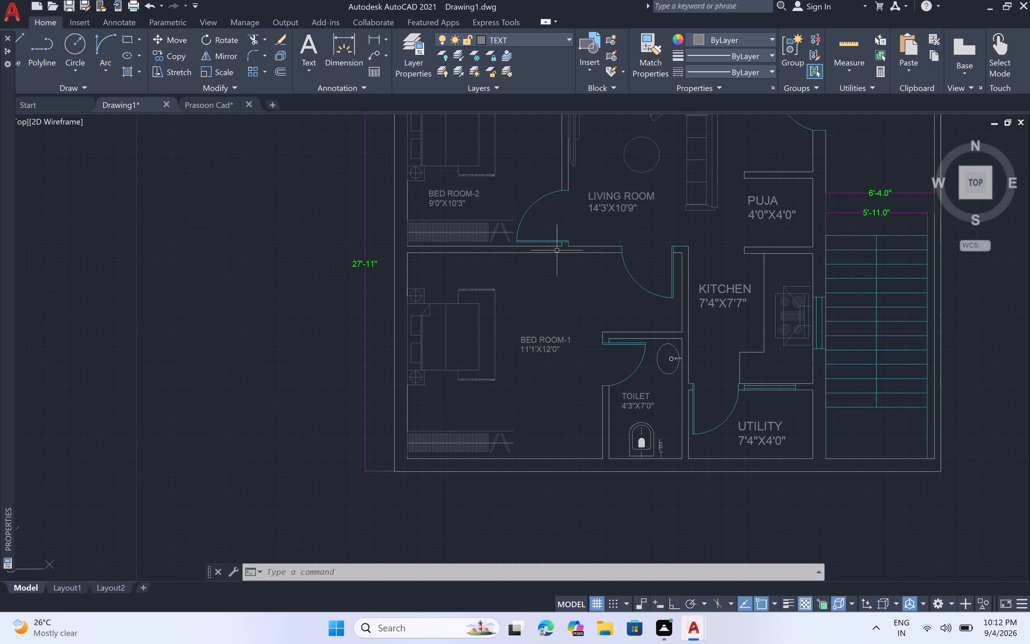
{"action": "key", "text": "space"}
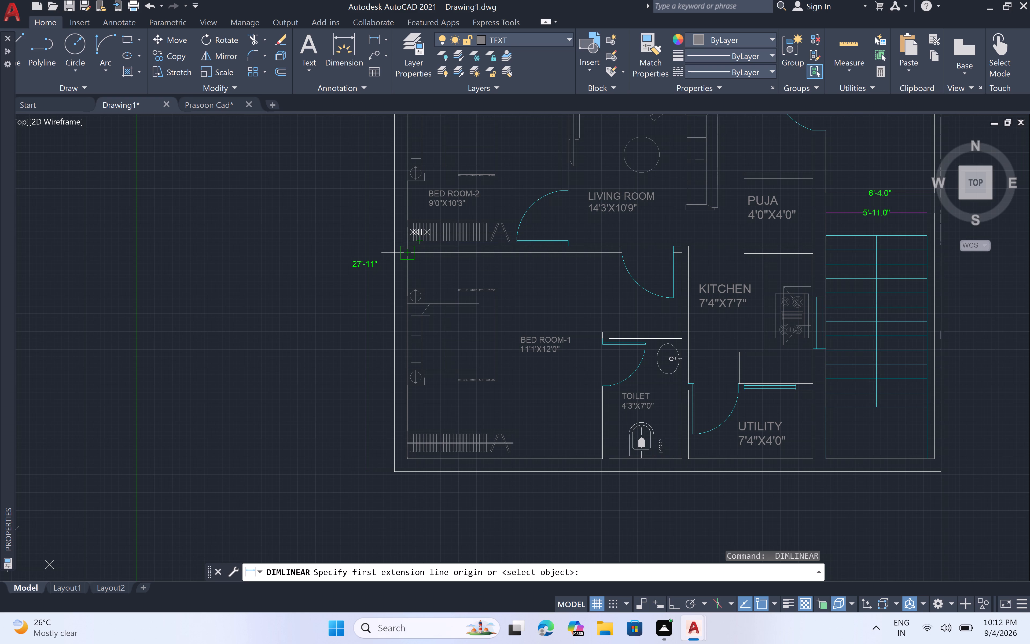
{"action": "scroll", "coordinate": [404, 238], "scroll_direction": "up", "scroll_amount": 2}
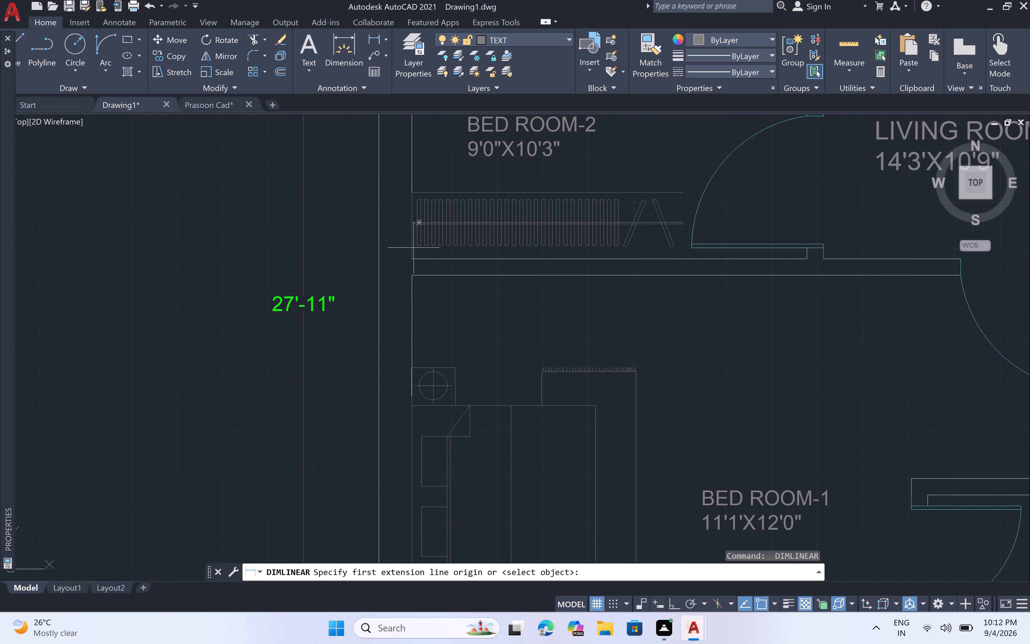
{"action": "left_click", "coordinate": [413, 258]}
{"action": "scroll", "coordinate": [652, 249], "scroll_direction": "down", "scroll_amount": 3}
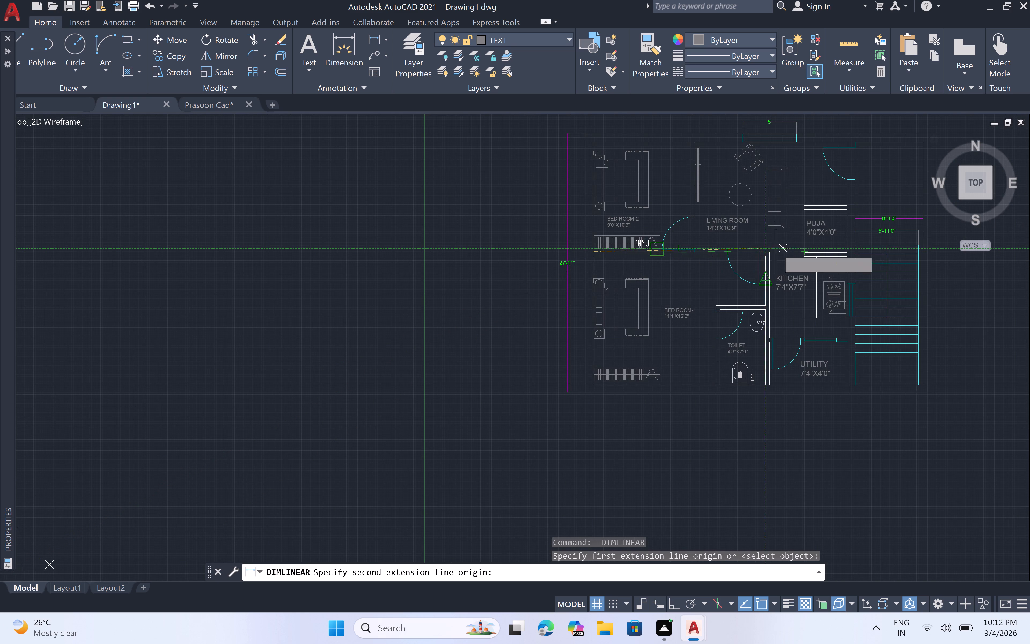
{"action": "scroll", "coordinate": [772, 248], "scroll_direction": "up", "scroll_amount": 3}
{"action": "left_click", "coordinate": [759, 268]}
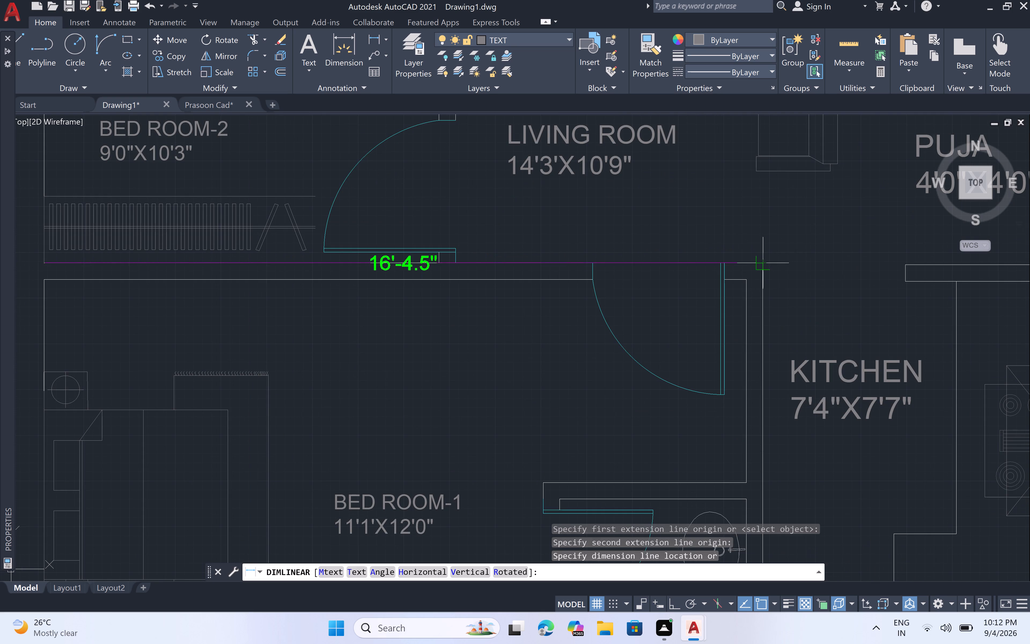
{"action": "left_click", "coordinate": [755, 231]}
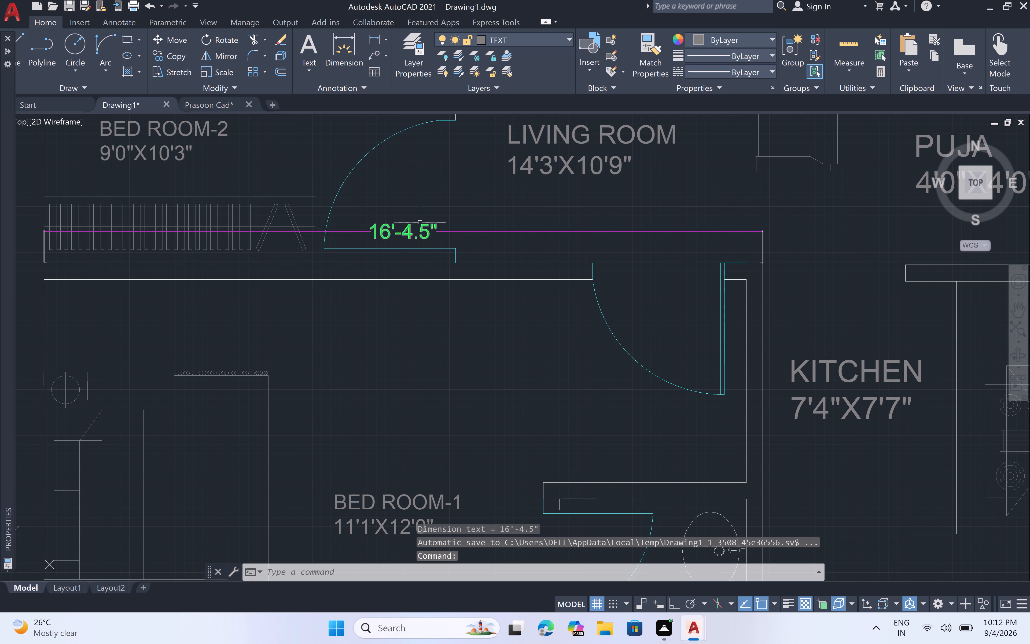
Override the text of the dimension along the wall between the bedrooms with 17'-1" and end text editing.
{"action": "double_click", "coordinate": [423, 225]}
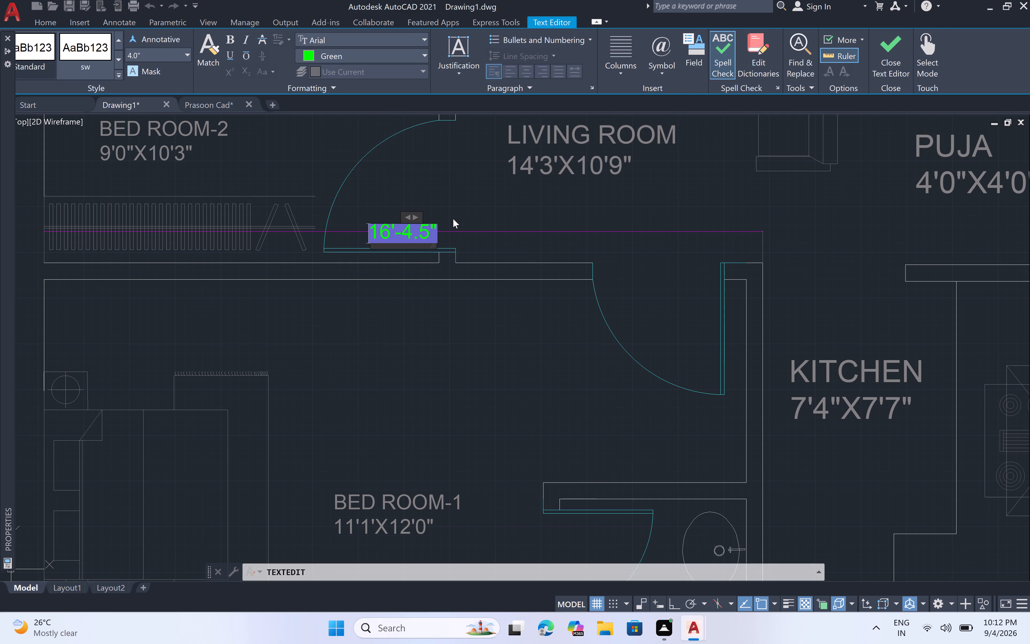
{"action": "key", "text": "BackSpace"}
{"action": "left_click", "coordinate": [432, 236]}
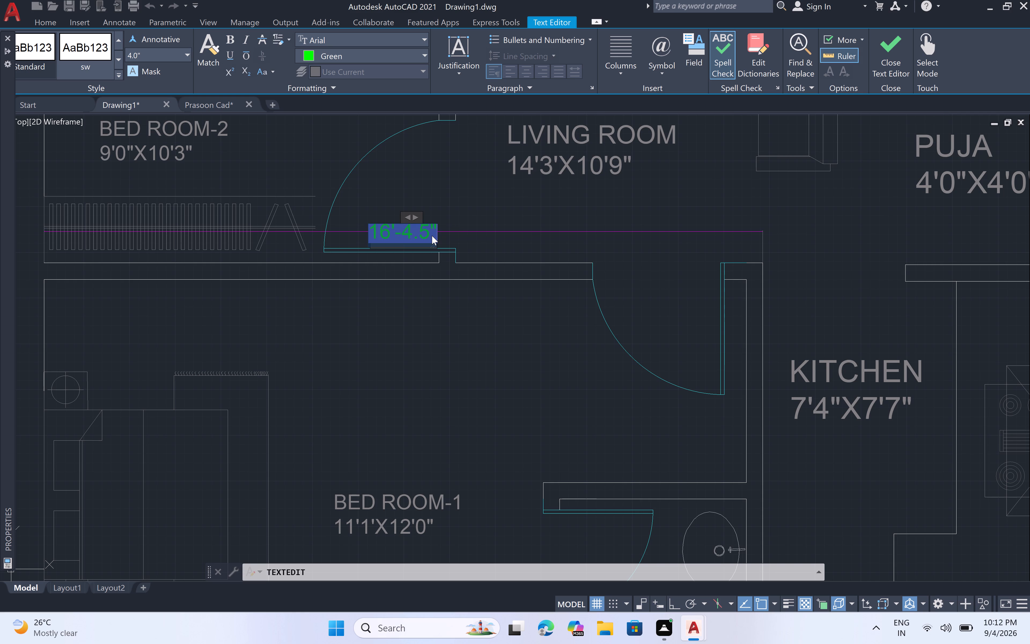
{"action": "key", "text": "BackSpace"}
{"action": "key", "text": "BackSpace"}
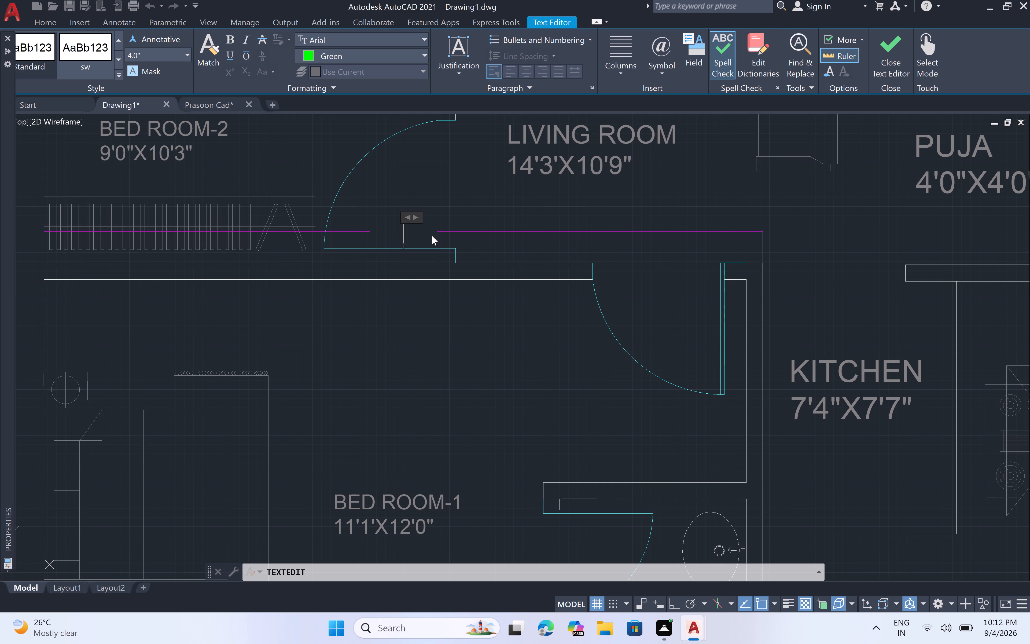
{"action": "key", "text": "1"}
{"action": "type", "text": "7'-"}
{"action": "key", "text": "1"}
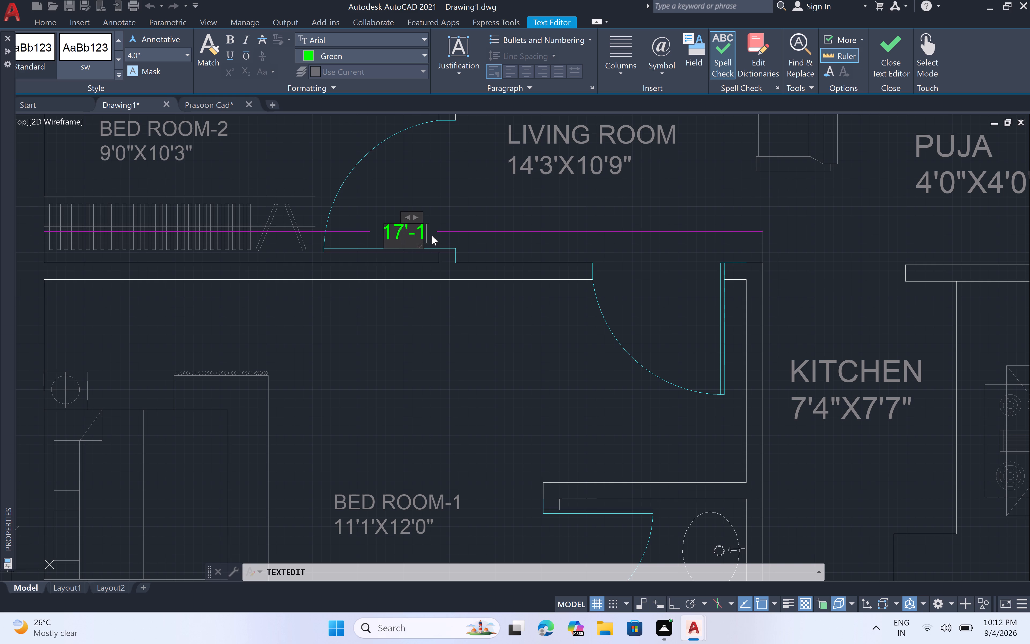
{"action": "key", "text": "shift+quotedbl"}
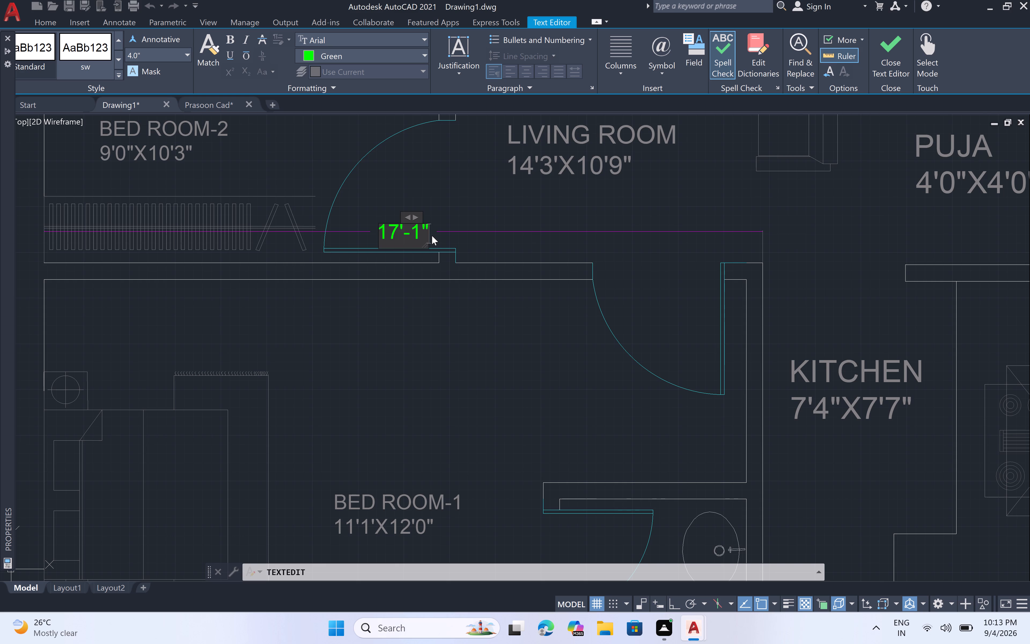
{"action": "left_click", "coordinate": [442, 355]}
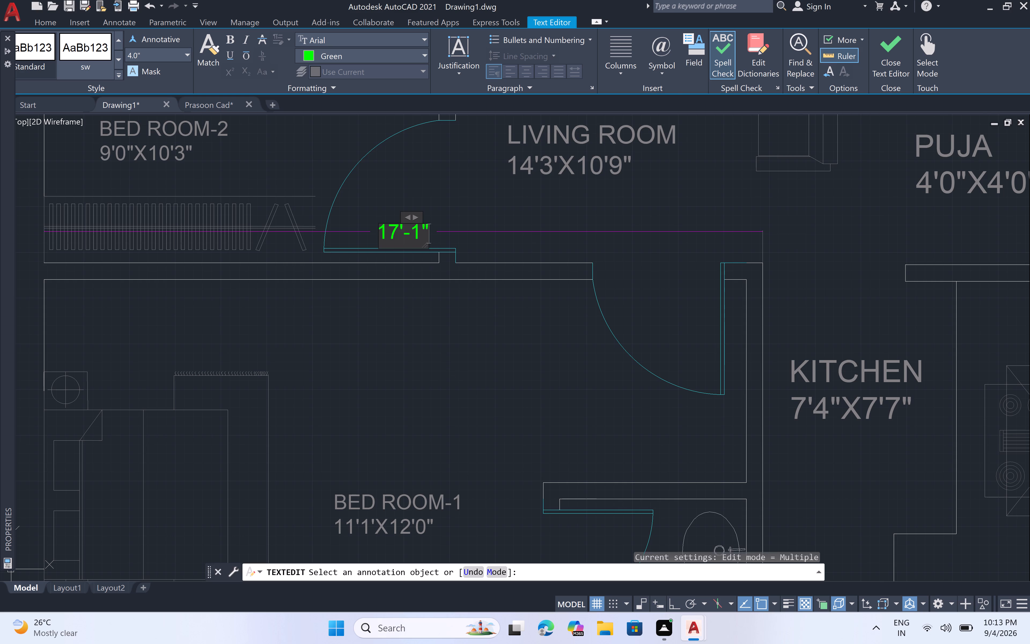
{"action": "scroll", "coordinate": [331, 364], "scroll_direction": "down", "scroll_amount": 3}
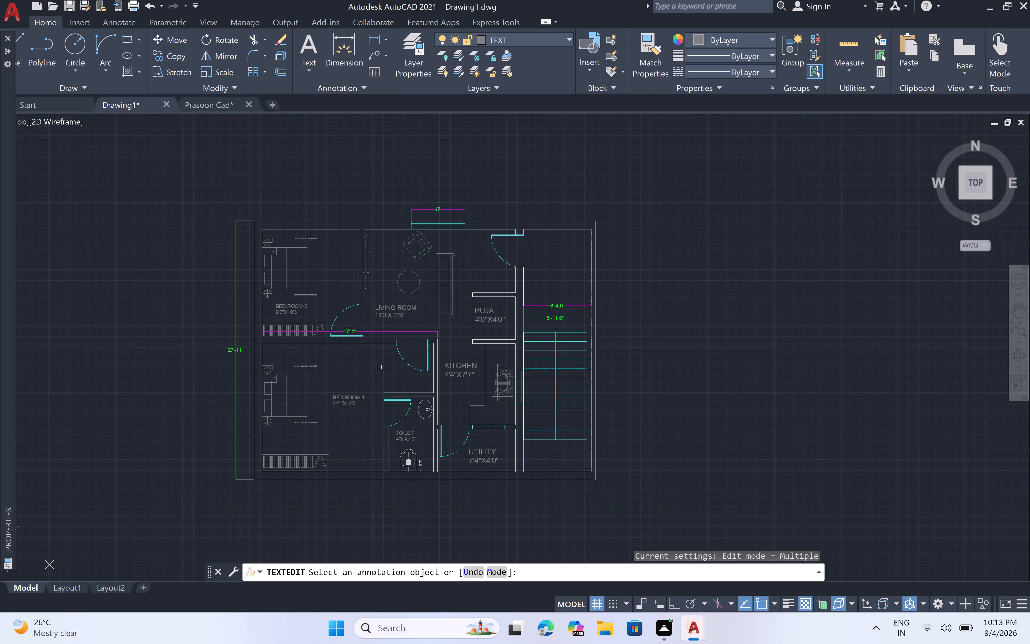
{"action": "middle_click_drag", "start_coordinate": [380, 366], "coordinate": [263, 394]}
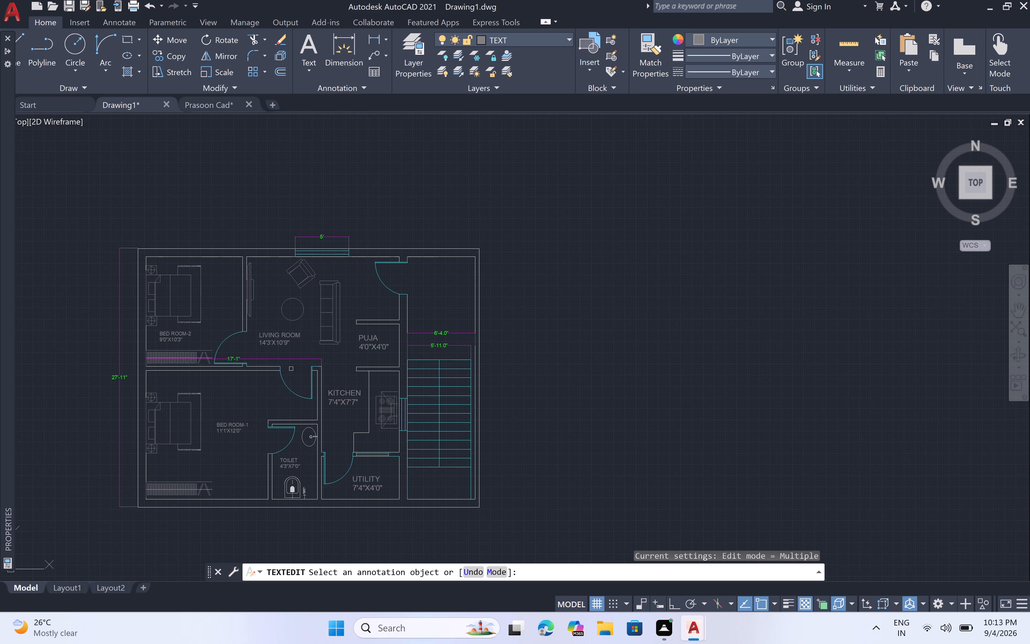
{"action": "scroll", "coordinate": [291, 369], "scroll_direction": "up", "scroll_amount": 3}
{"action": "key", "text": "Escape"}
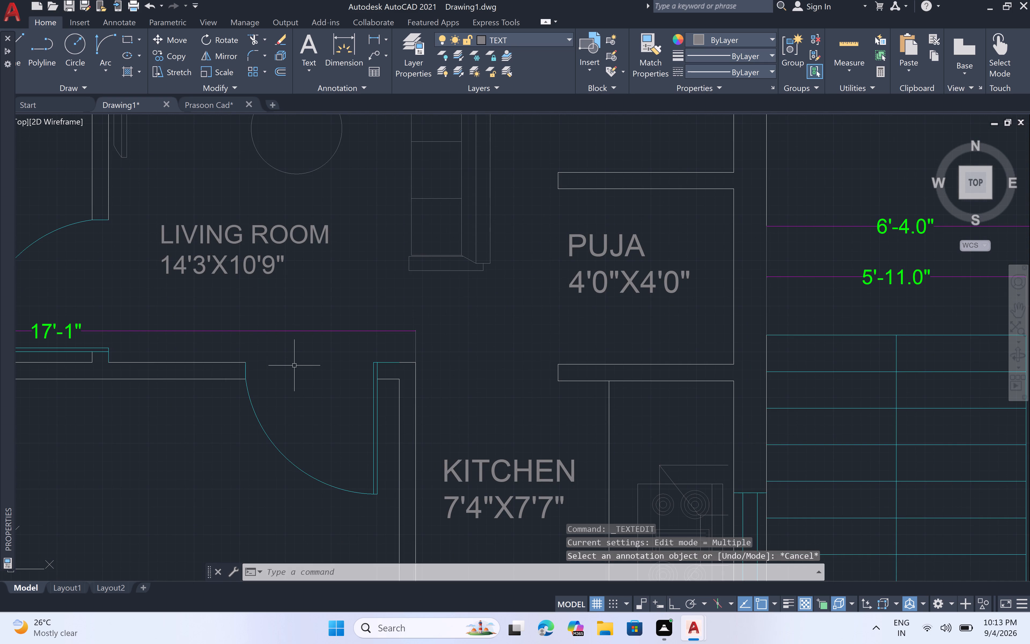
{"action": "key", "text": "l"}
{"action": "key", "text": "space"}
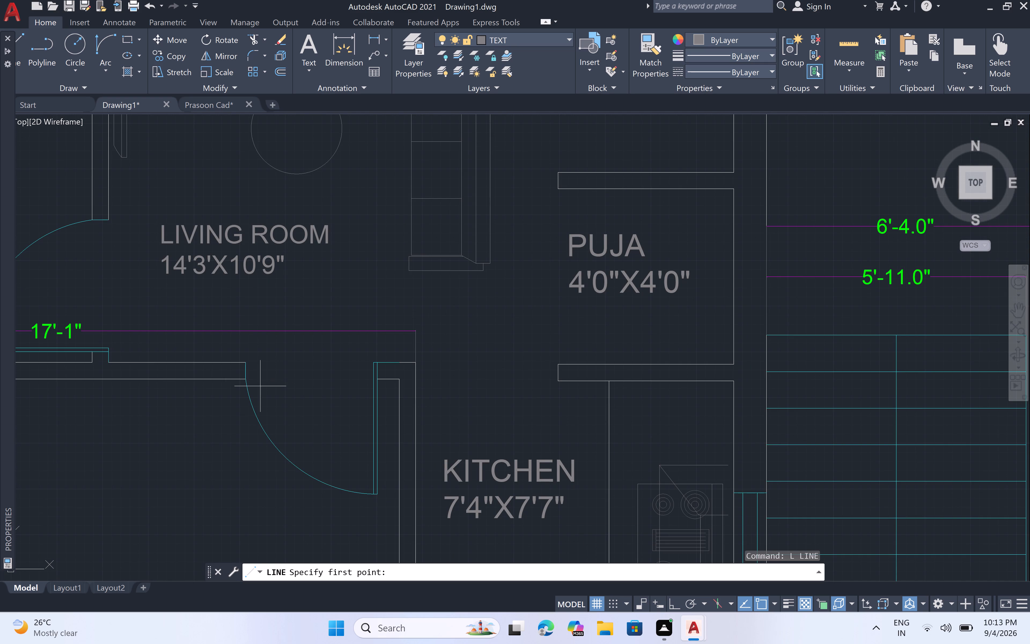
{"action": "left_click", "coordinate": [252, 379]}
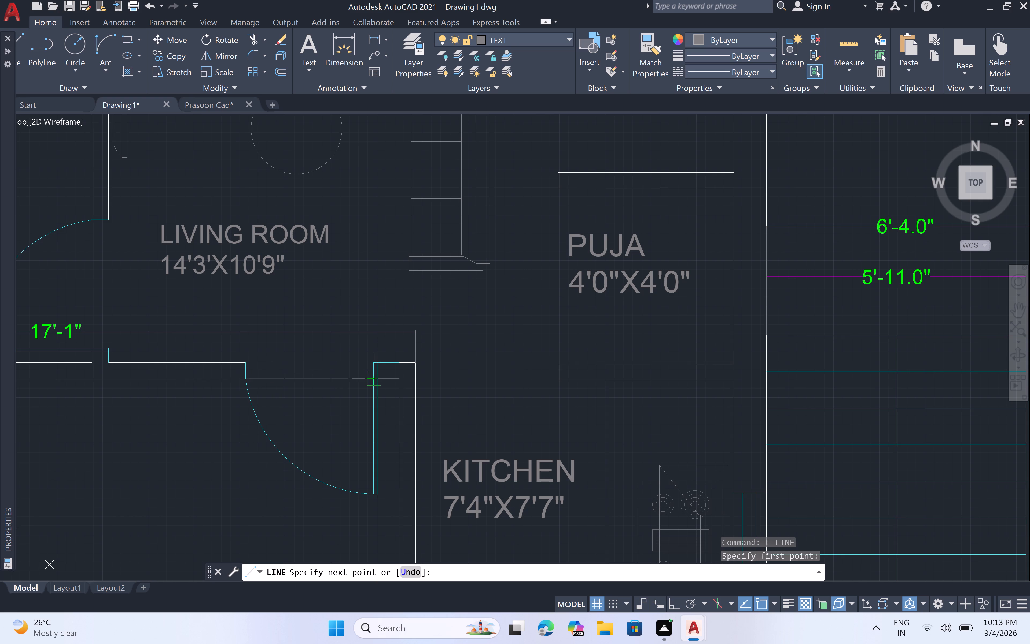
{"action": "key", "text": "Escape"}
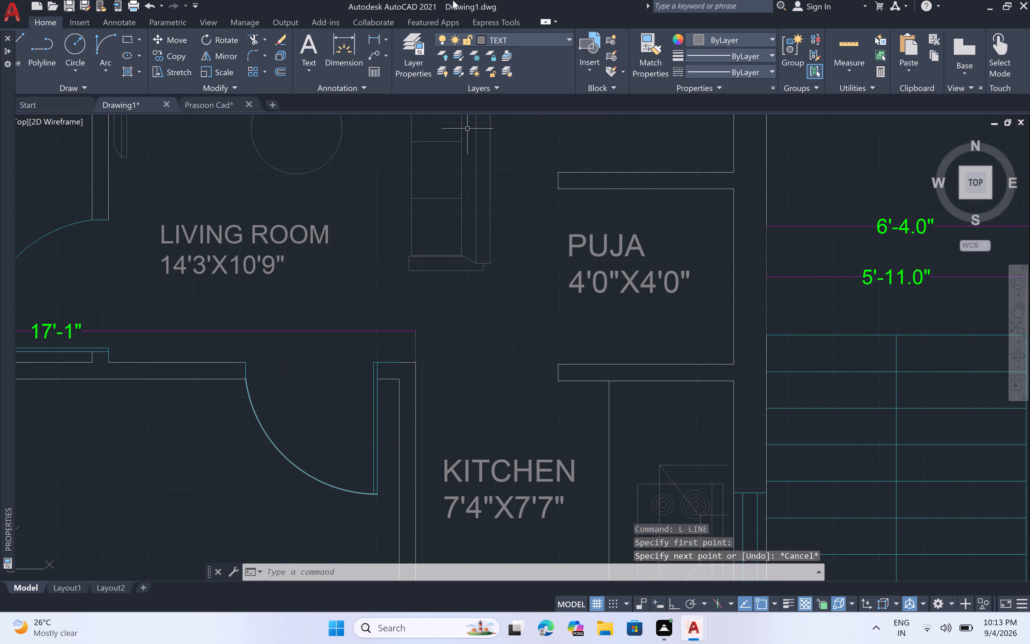
Add a horizontal linear dimension across Bed Room-1's door opening, placed just above the wall between the opening and the 17'-1" dimension.
{"action": "left_click", "coordinate": [385, 36]}
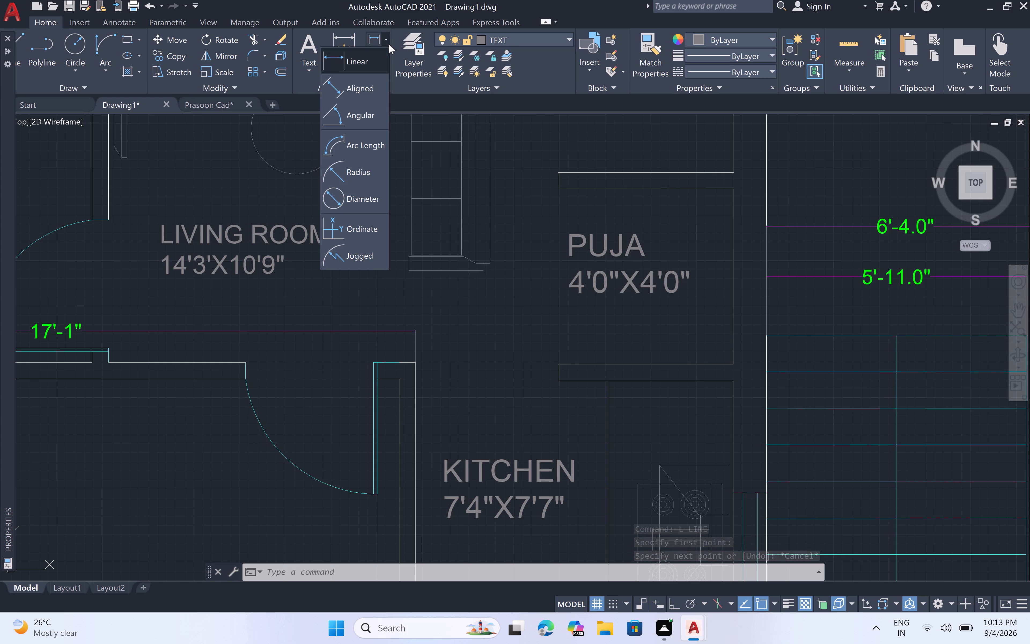
{"action": "left_click", "coordinate": [381, 58]}
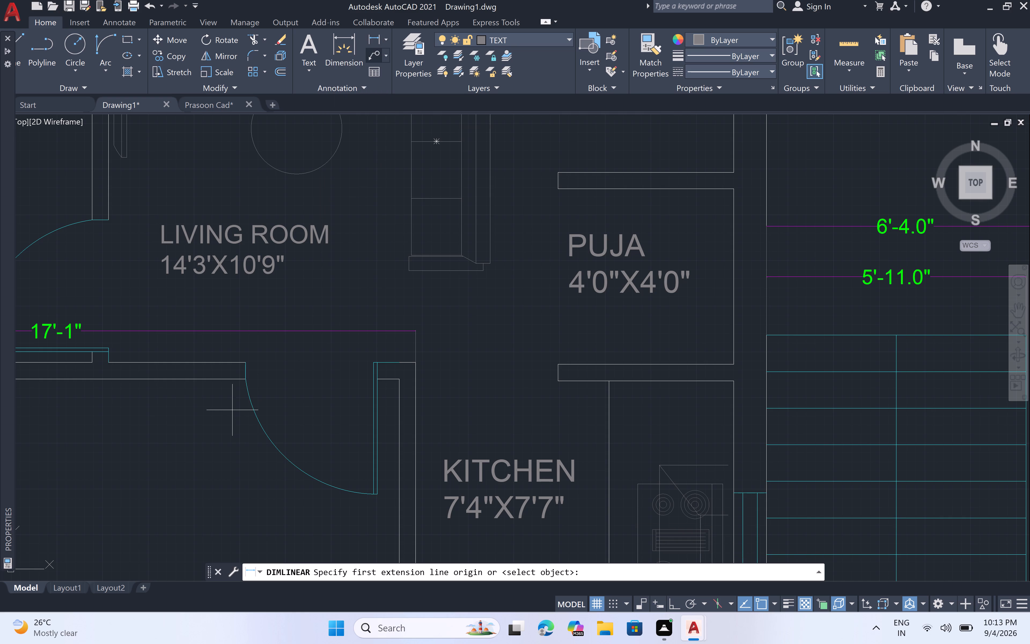
{"action": "scroll", "coordinate": [240, 379], "scroll_direction": "up", "scroll_amount": 2}
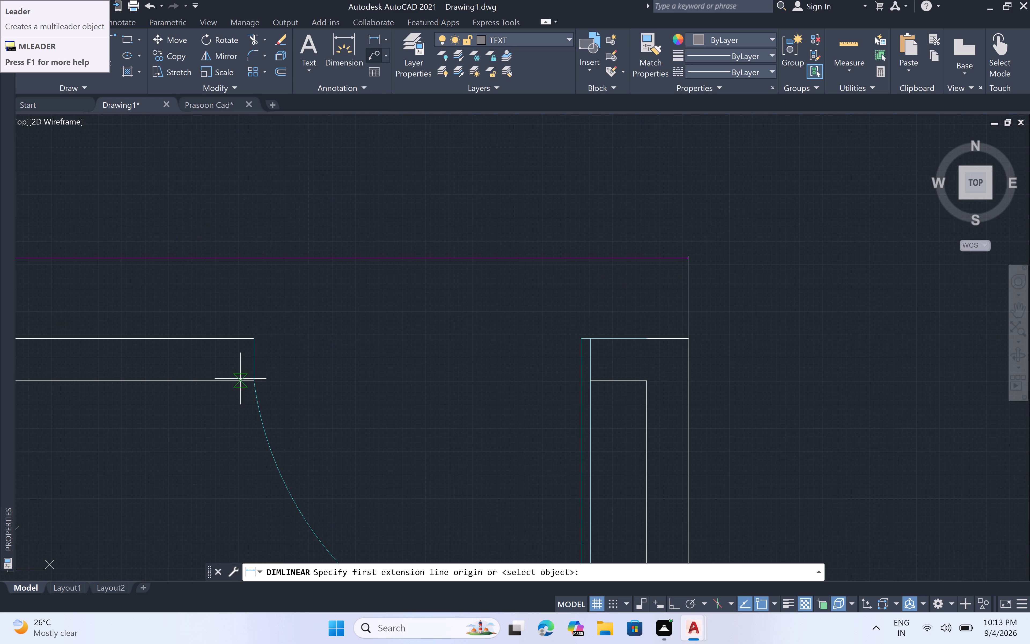
{"action": "double_click", "coordinate": [251, 383]}
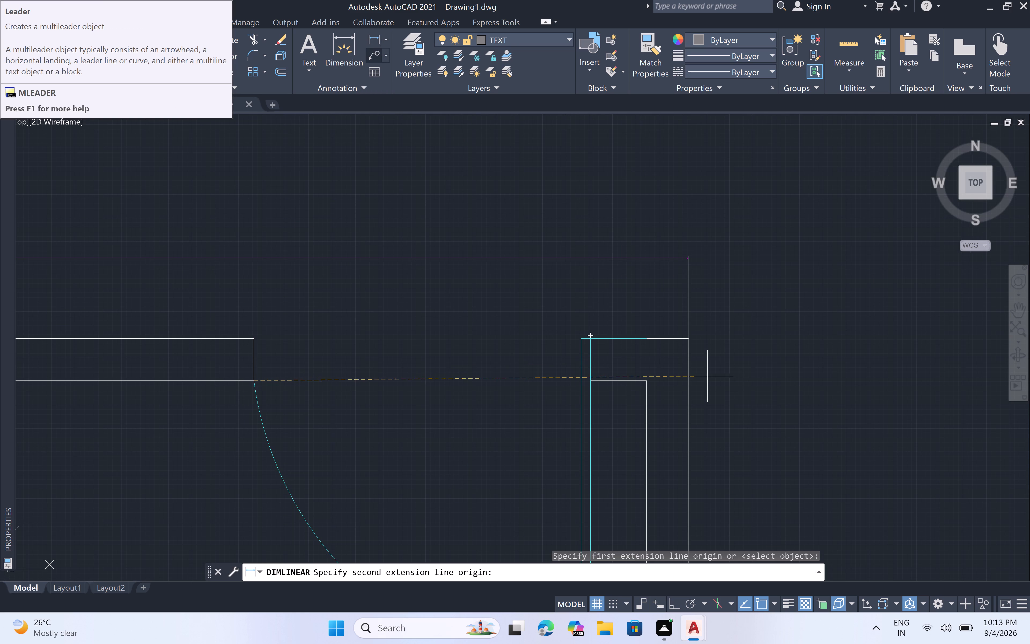
{"action": "left_click", "coordinate": [596, 382]}
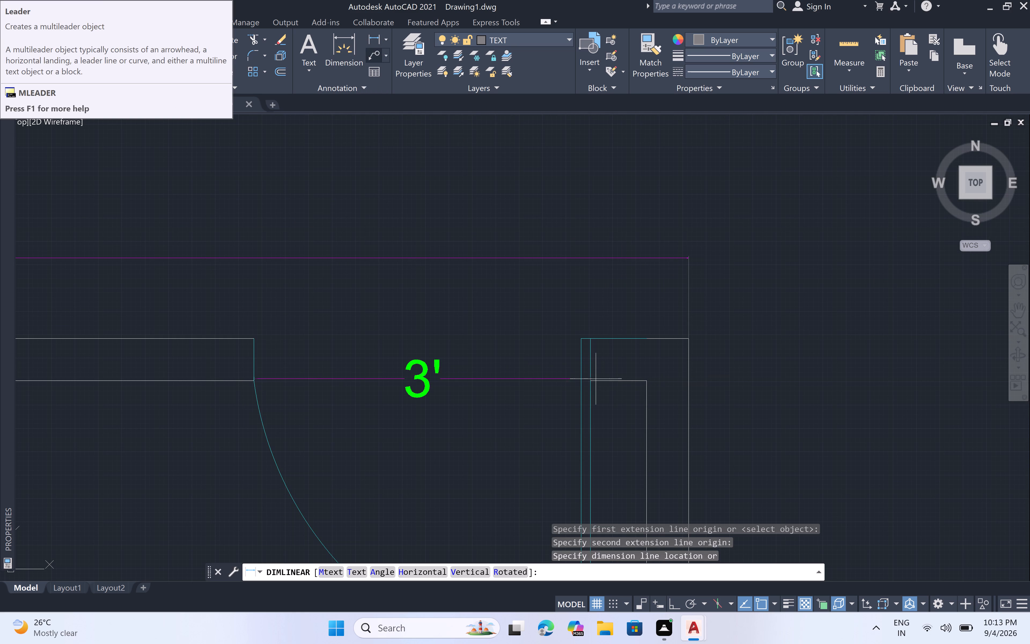
{"action": "left_click", "coordinate": [596, 314]}
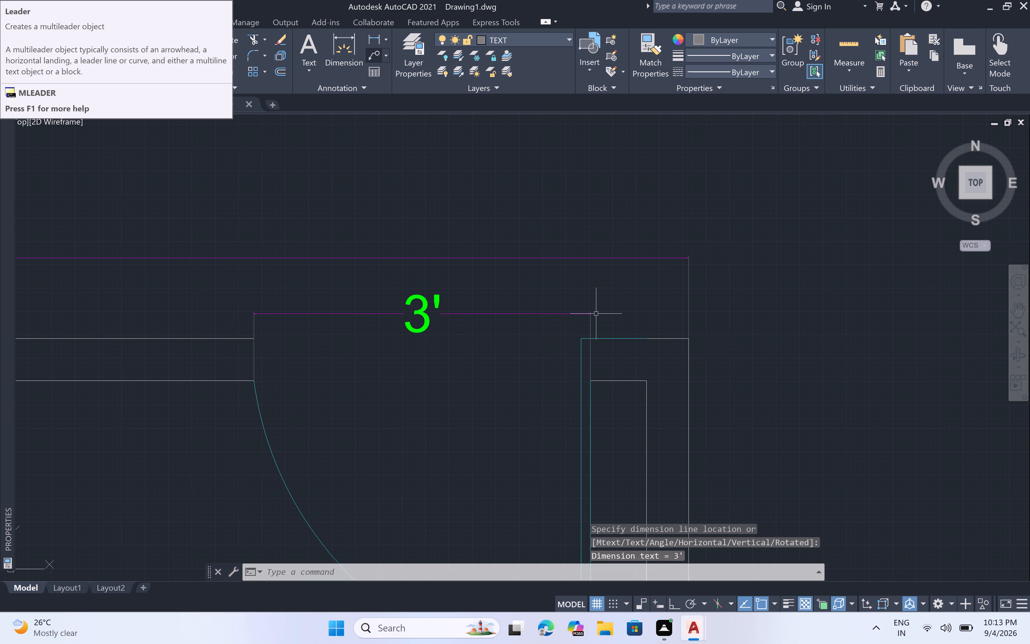
{"action": "key", "text": "Escape"}
{"action": "scroll", "coordinate": [604, 307], "scroll_direction": "down", "scroll_amount": 7}
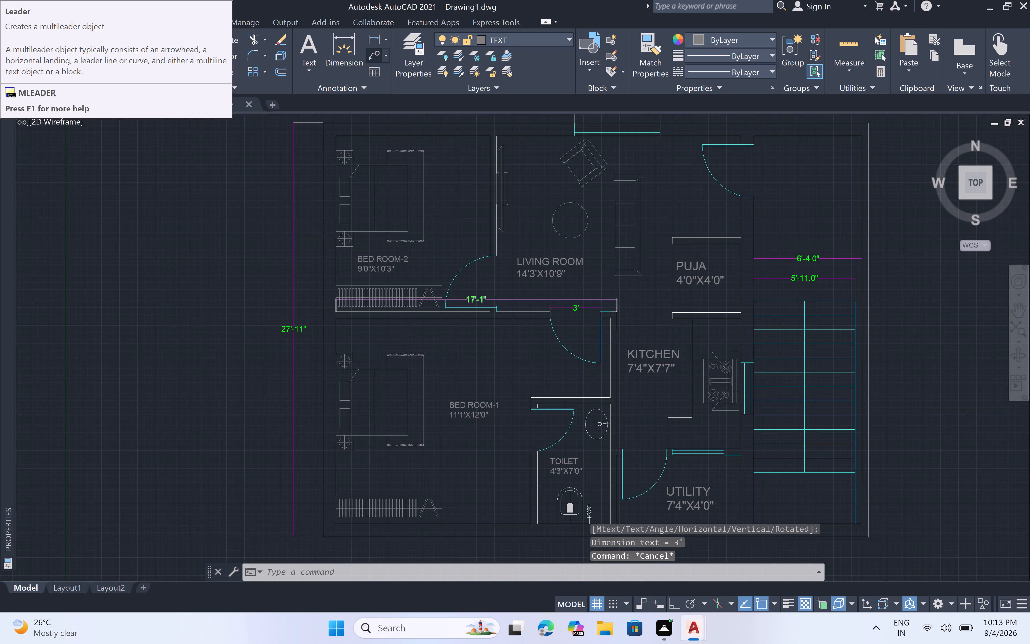
Draw a rectangular border around the whole floor plan, clear of the outer dimensions on all sides.
{"action": "middle_click_drag", "start_coordinate": [642, 306], "coordinate": [489, 229]}
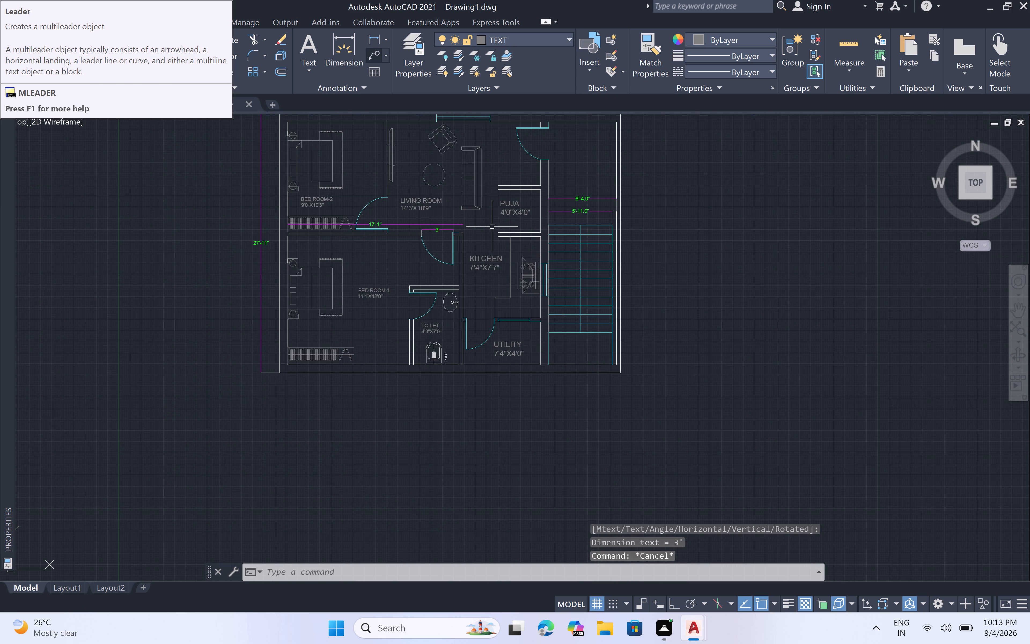
{"action": "middle_click_drag", "start_coordinate": [388, 316], "coordinate": [388, 316]}
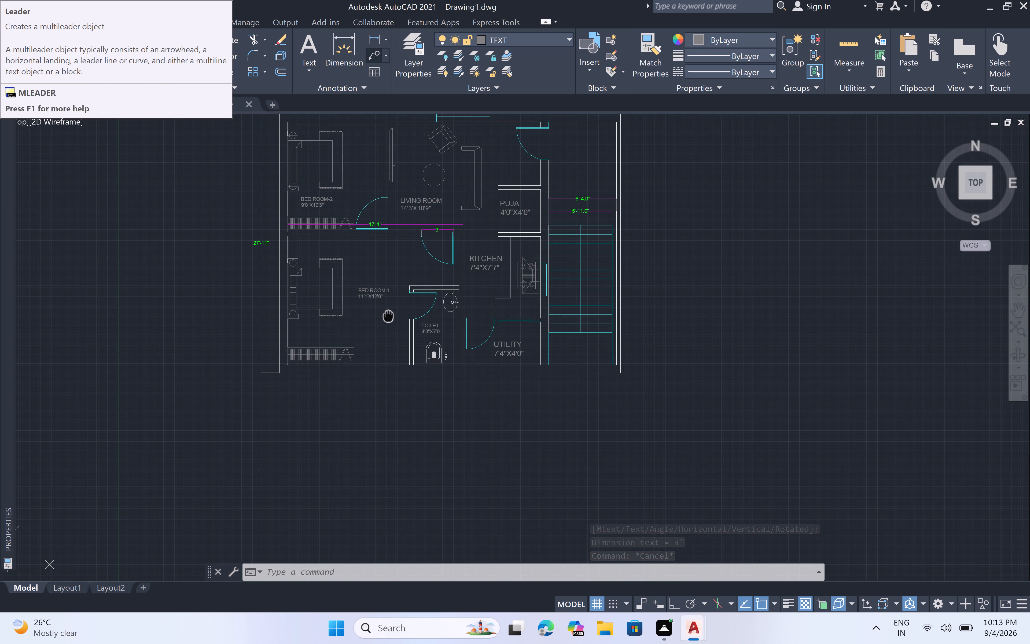
{"action": "middle_click_drag", "start_coordinate": [388, 316], "coordinate": [380, 406]}
{"action": "scroll", "coordinate": [387, 321], "scroll_direction": "down", "scroll_amount": 1}
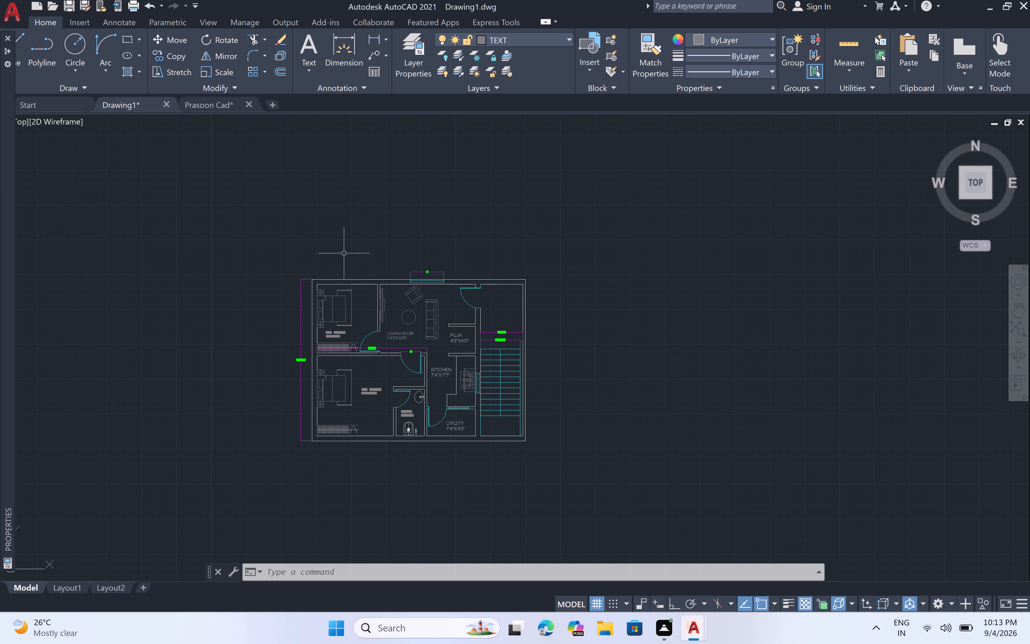
{"action": "key", "text": "r"}
{"action": "key", "text": "e"}
{"action": "type", "text": "C"}
{"action": "key", "text": "space"}
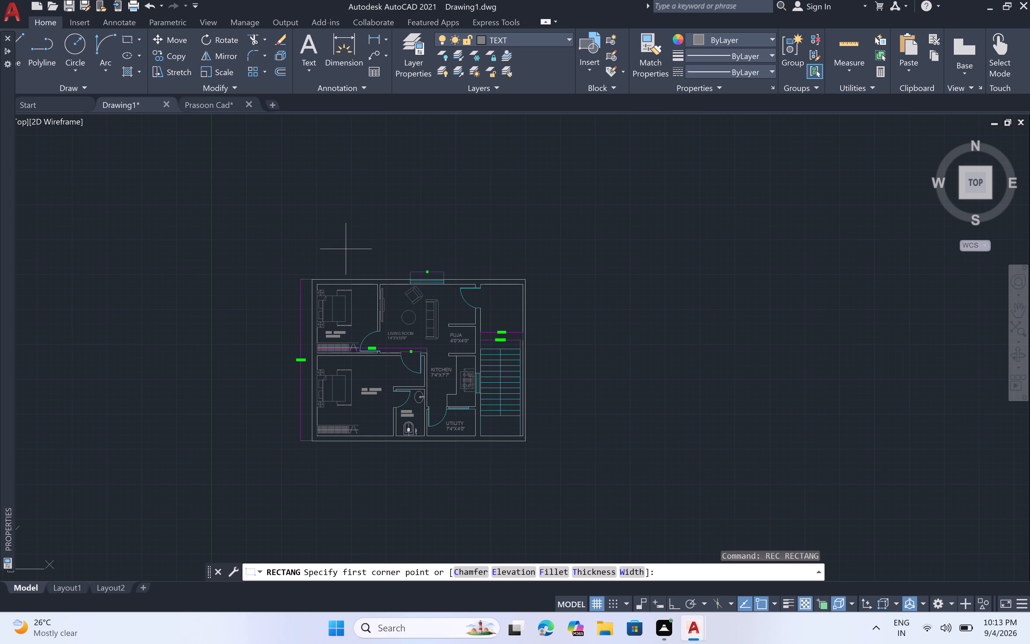
{"action": "left_click", "coordinate": [281, 261]}
{"action": "left_click", "coordinate": [541, 454]}
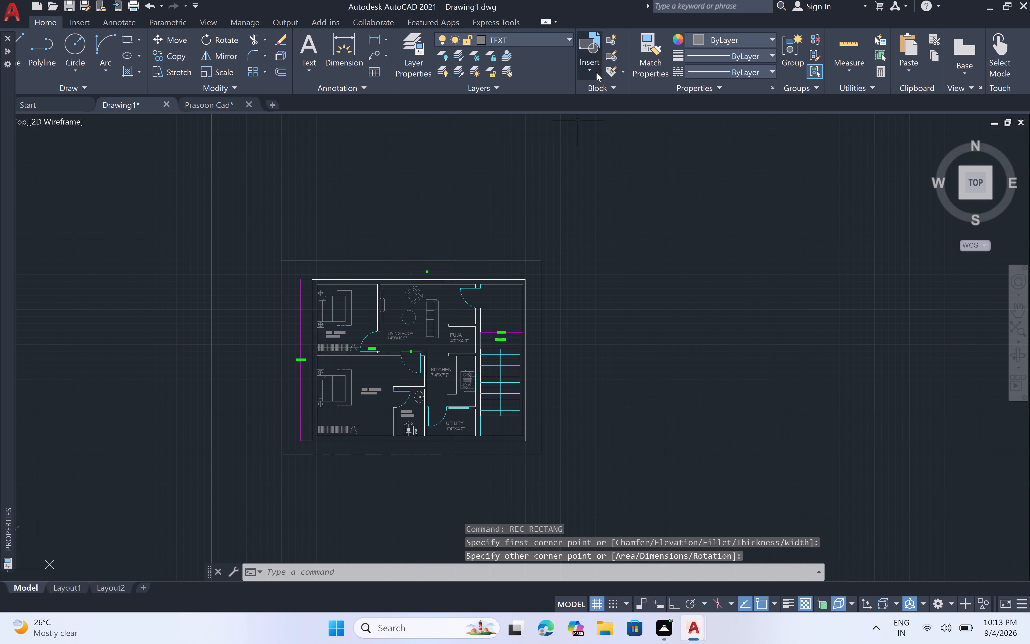
Make layer 0 current and draw a second border rectangle over the existing one around the floor plan.
{"action": "left_click", "coordinate": [566, 36]}
{"action": "left_click", "coordinate": [564, 52]}
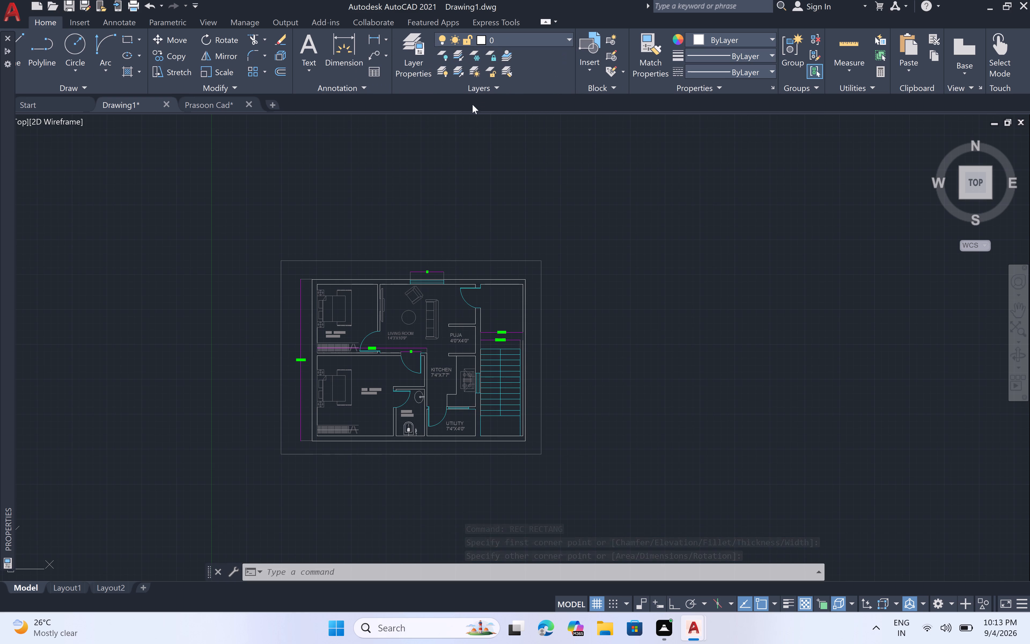
{"action": "key", "text": "r"}
{"action": "key", "text": "e"}
{"action": "key", "text": "space"}
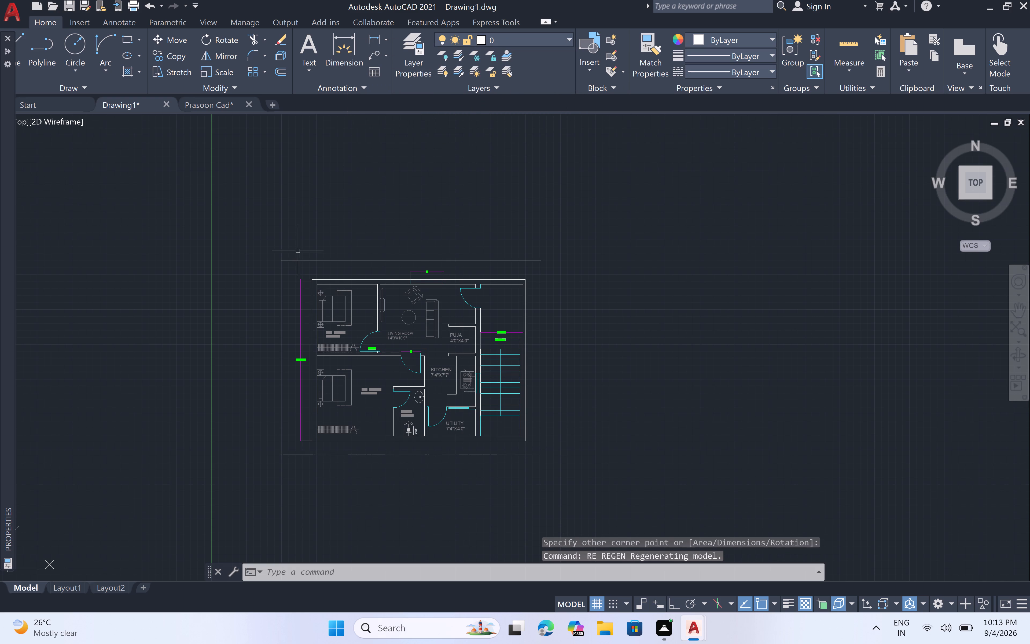
{"action": "type", "text": "RE"}
{"action": "type", "text": "C"}
{"action": "key", "text": "space"}
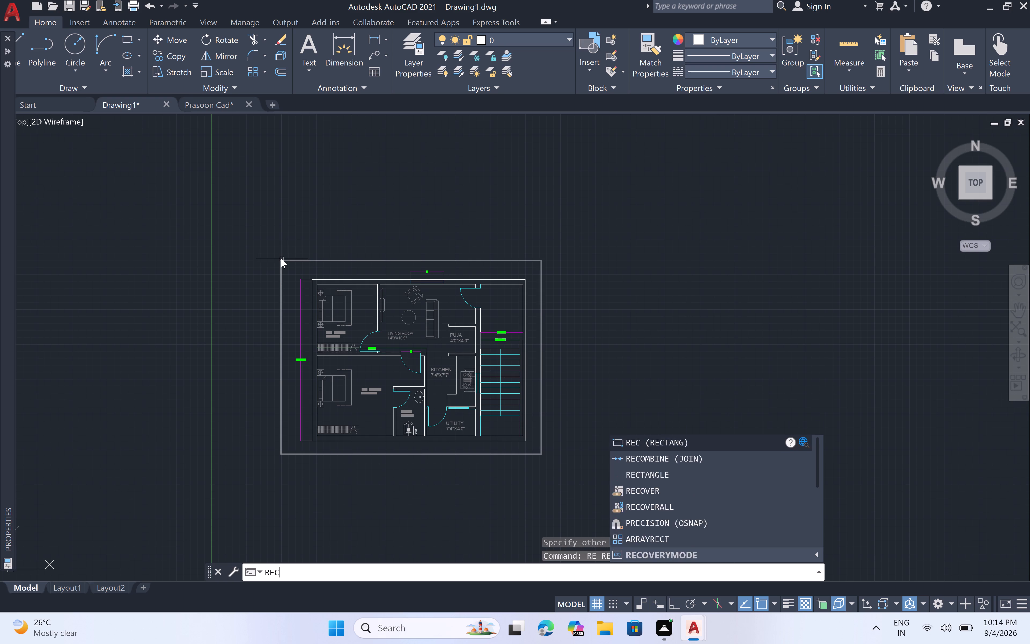
{"action": "left_click", "coordinate": [281, 259]}
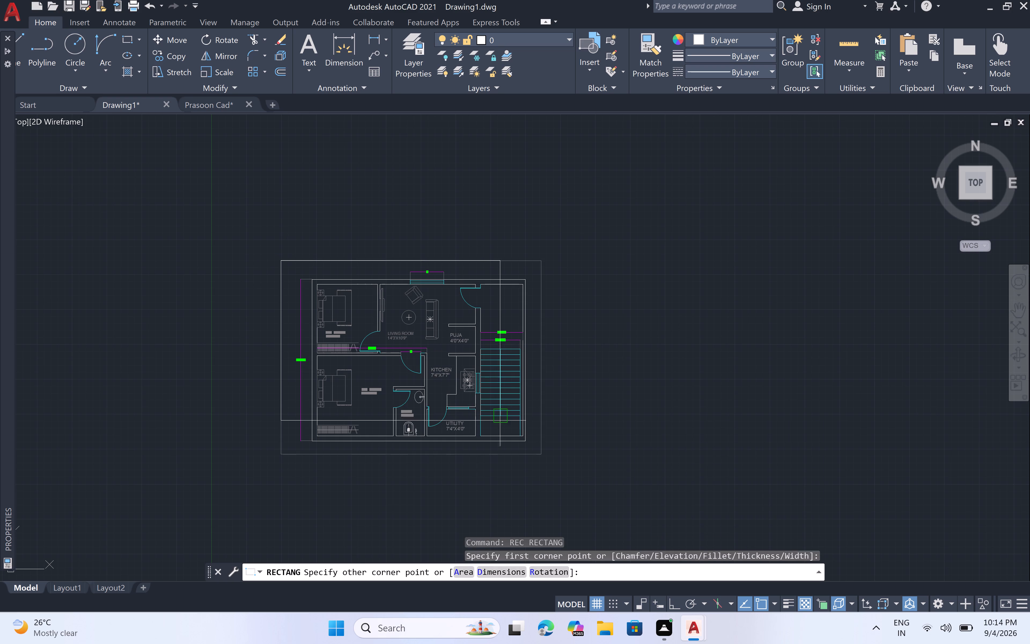
{"action": "left_click", "coordinate": [539, 453]}
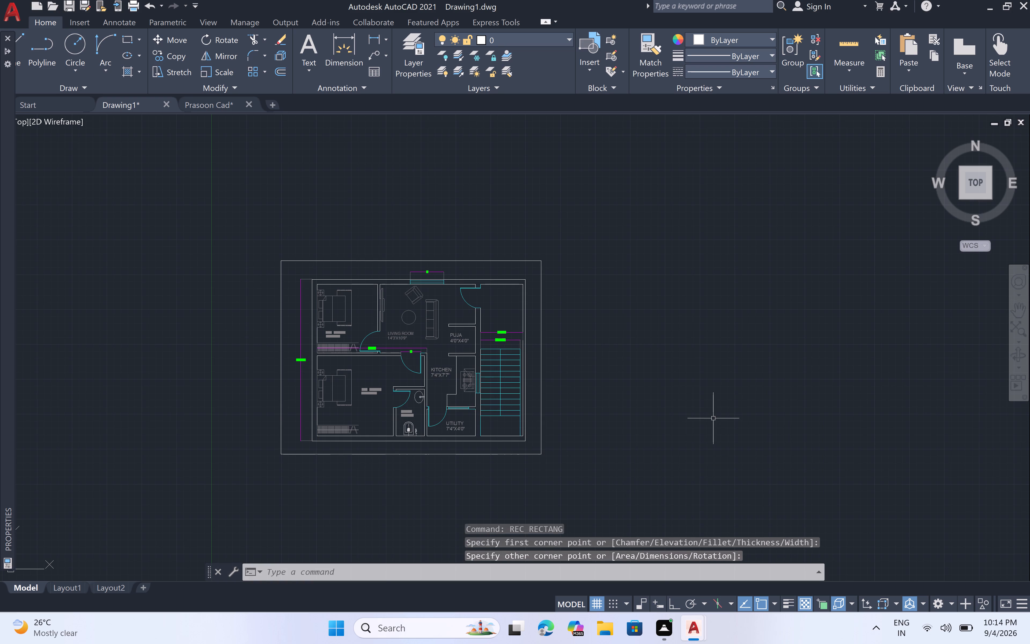
{"action": "key", "text": "Escape"}
Start a single-sheet plot with the DWG To PDF.pc3 plotter and ISO A4 (297.00 x 210.00 MM) paper.
{"action": "scroll", "coordinate": [532, 258], "scroll_direction": "up", "scroll_amount": 5}
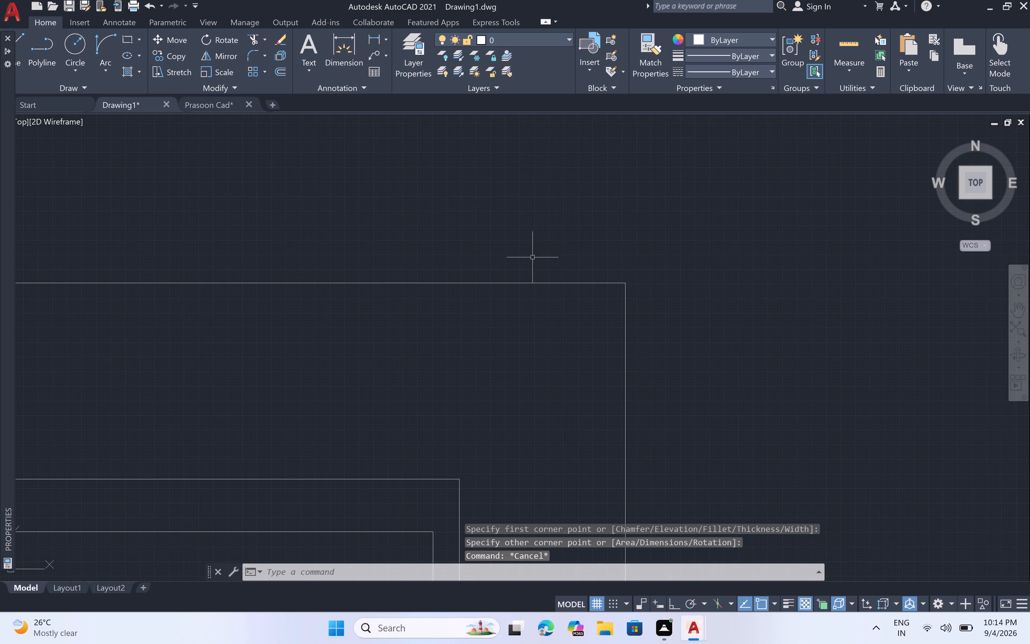
{"action": "scroll", "coordinate": [534, 256], "scroll_direction": "down", "scroll_amount": 9}
{"action": "scroll", "coordinate": [558, 292], "scroll_direction": "up", "scroll_amount": 1}
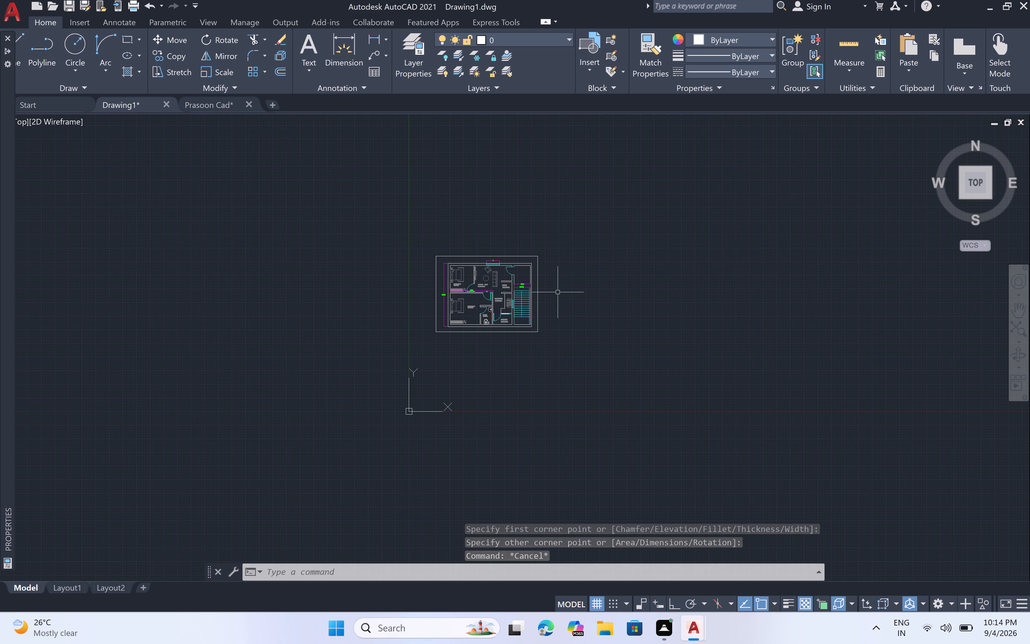
{"action": "middle_click_drag", "start_coordinate": [557, 292], "coordinate": [646, 293]}
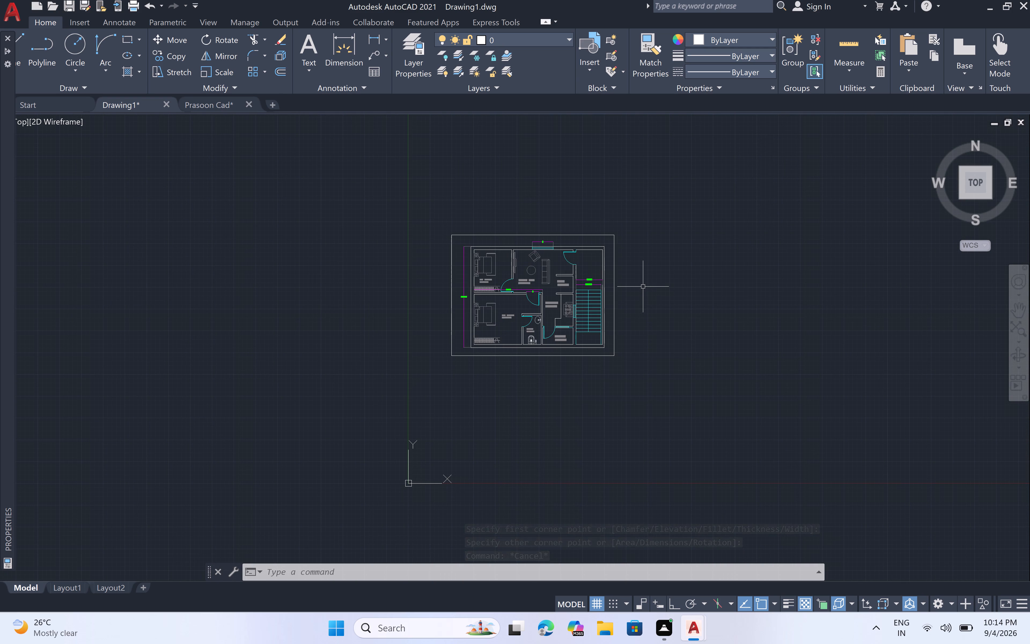
{"action": "scroll", "coordinate": [643, 287], "scroll_direction": "up", "scroll_amount": 1}
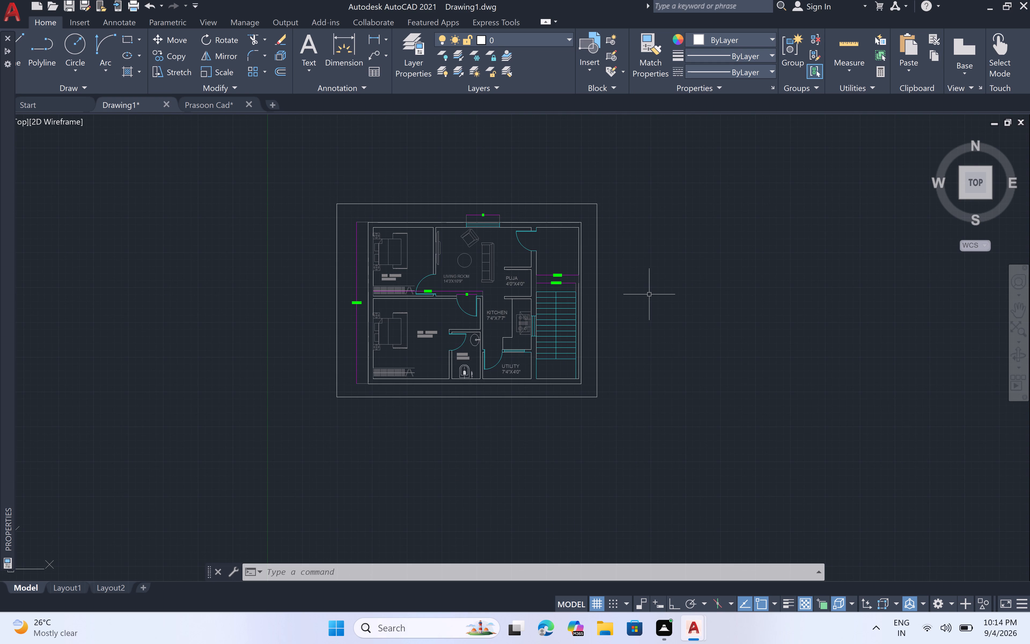
{"action": "key", "text": "ctrl+p"}
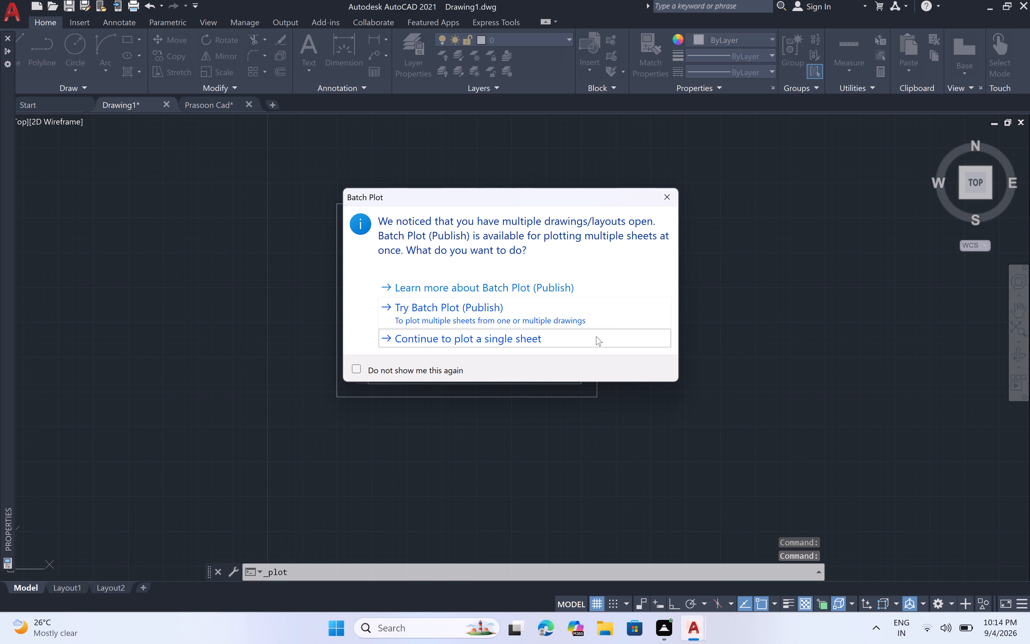
{"action": "left_click", "coordinate": [719, 327]}
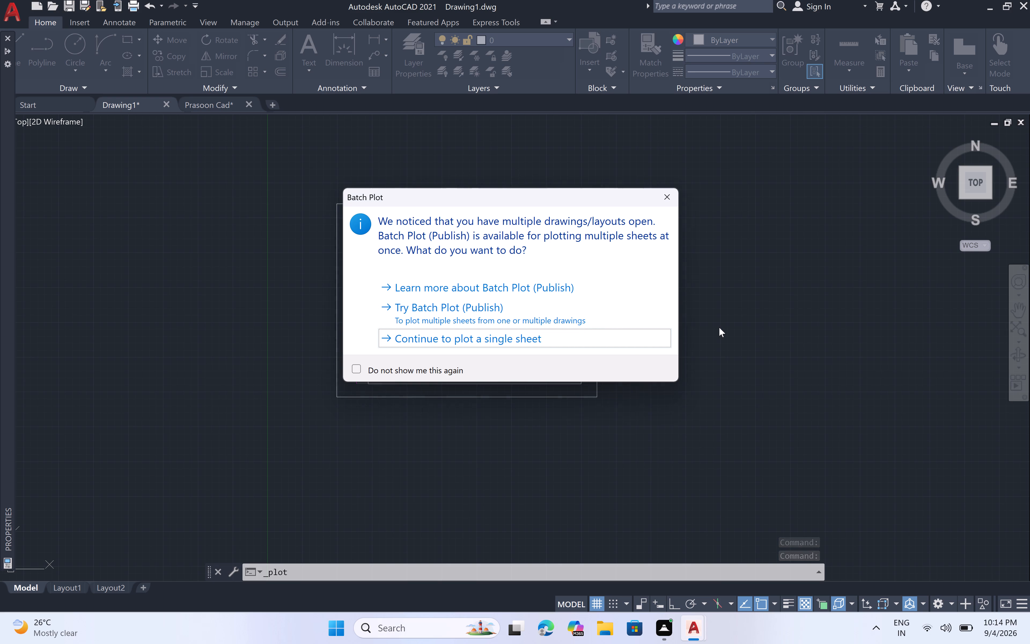
{"action": "left_click", "coordinate": [660, 194]}
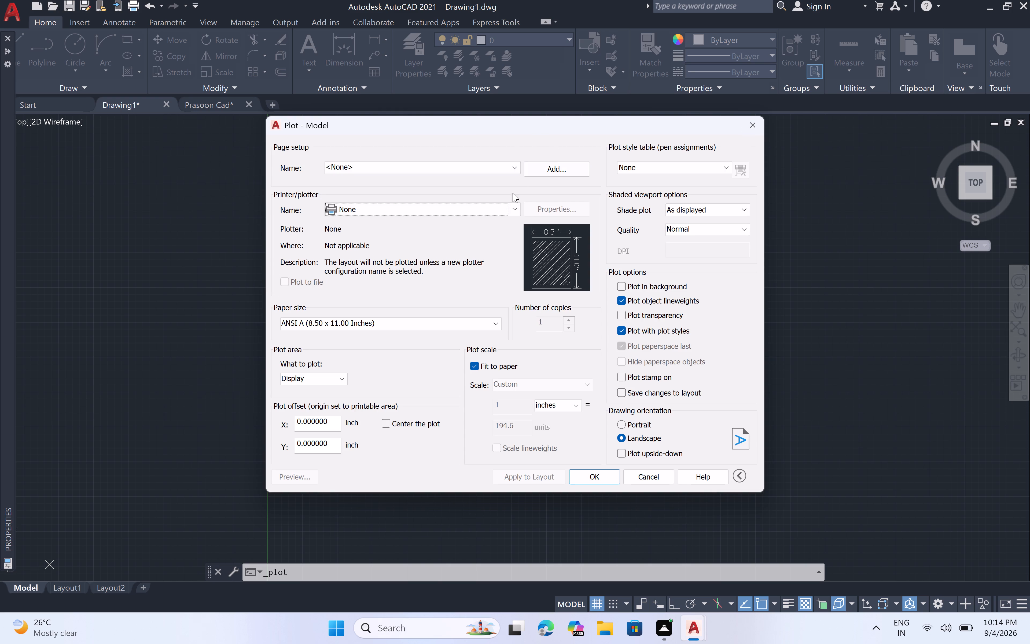
{"action": "left_click", "coordinate": [518, 207]}
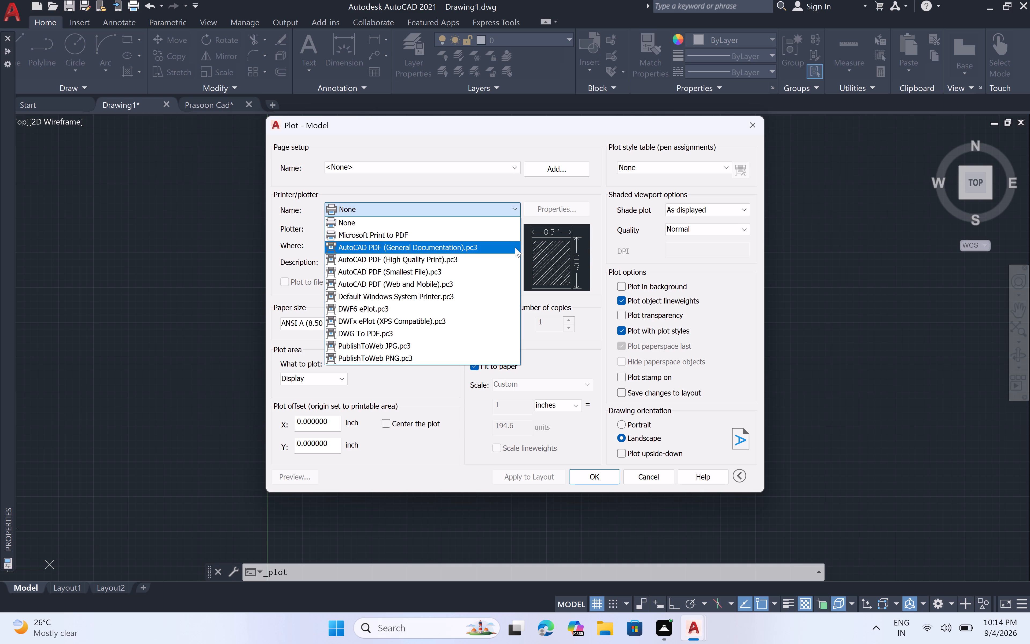
{"action": "left_click", "coordinate": [506, 331]}
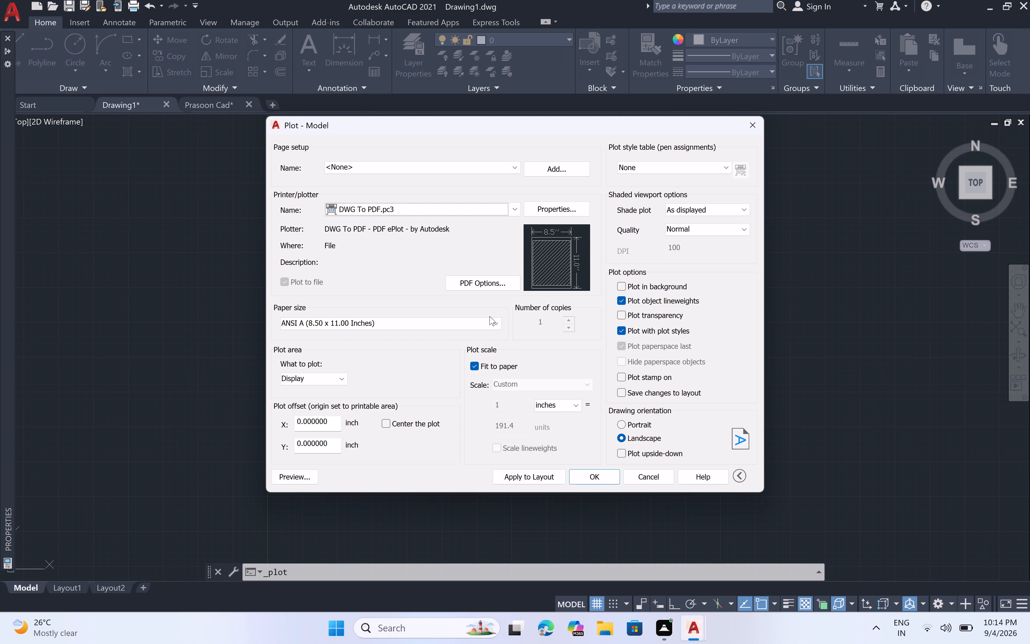
{"action": "left_click", "coordinate": [498, 322]}
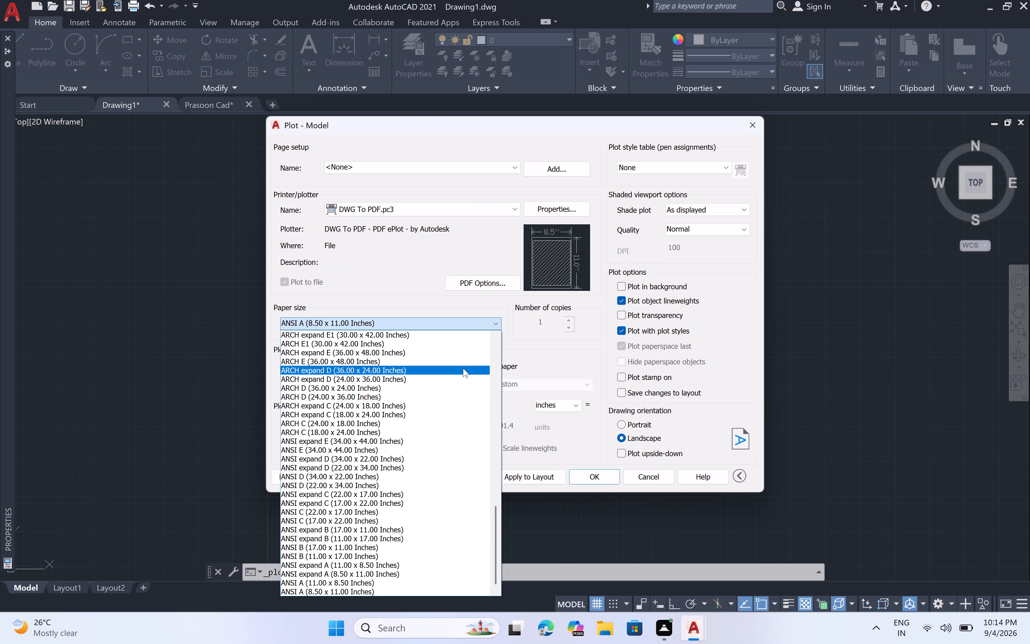
{"action": "scroll", "coordinate": [463, 368], "scroll_direction": "up", "scroll_amount": 2}
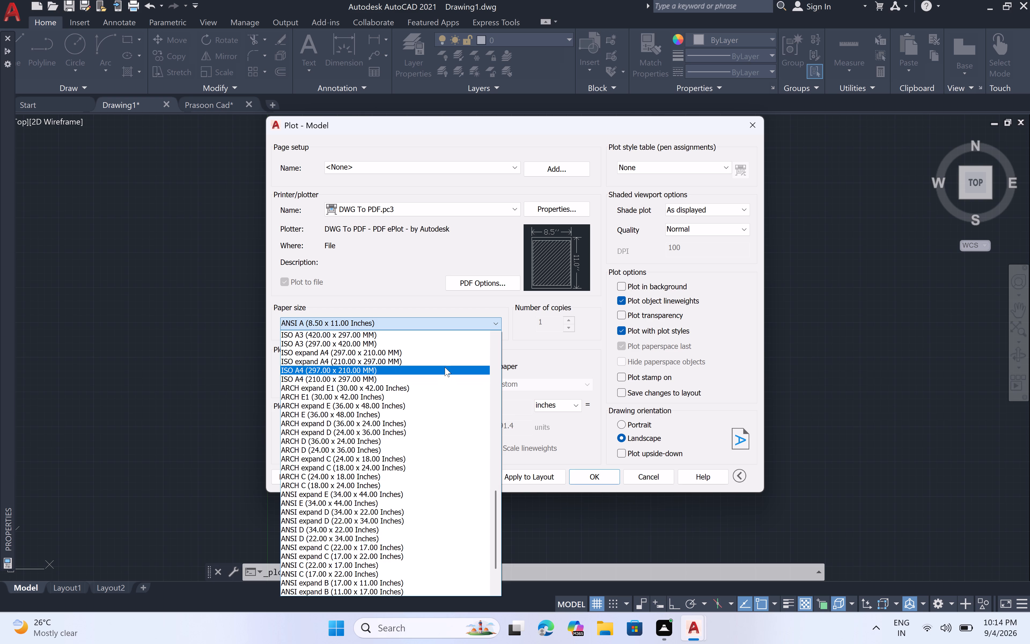
{"action": "left_click", "coordinate": [445, 367]}
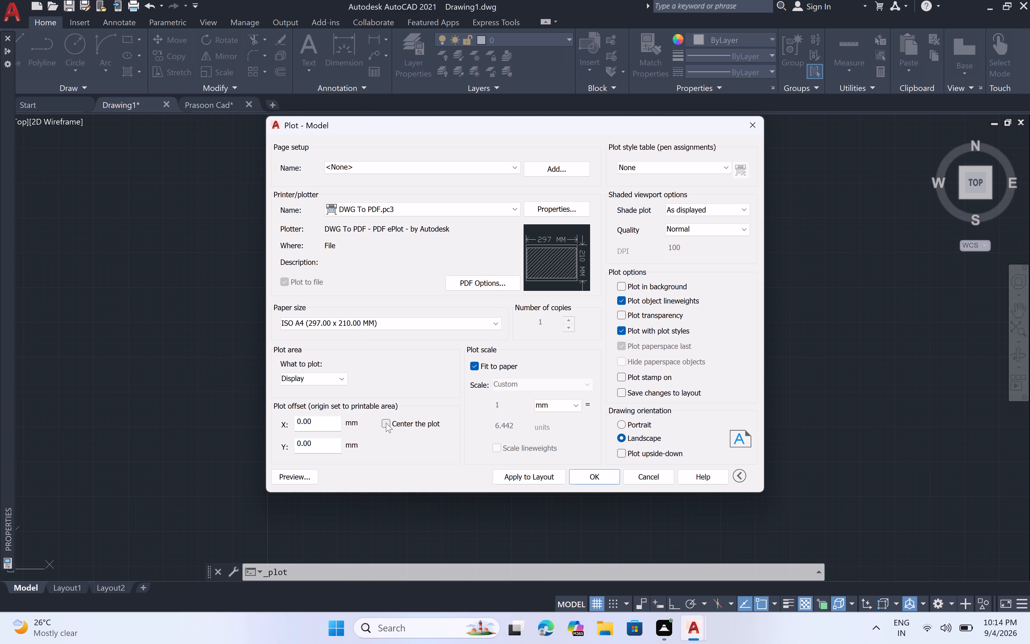
Set the plot area to a window spanning opposite corners of the border rectangle, and centre the plot.
{"action": "left_click", "coordinate": [338, 376]}
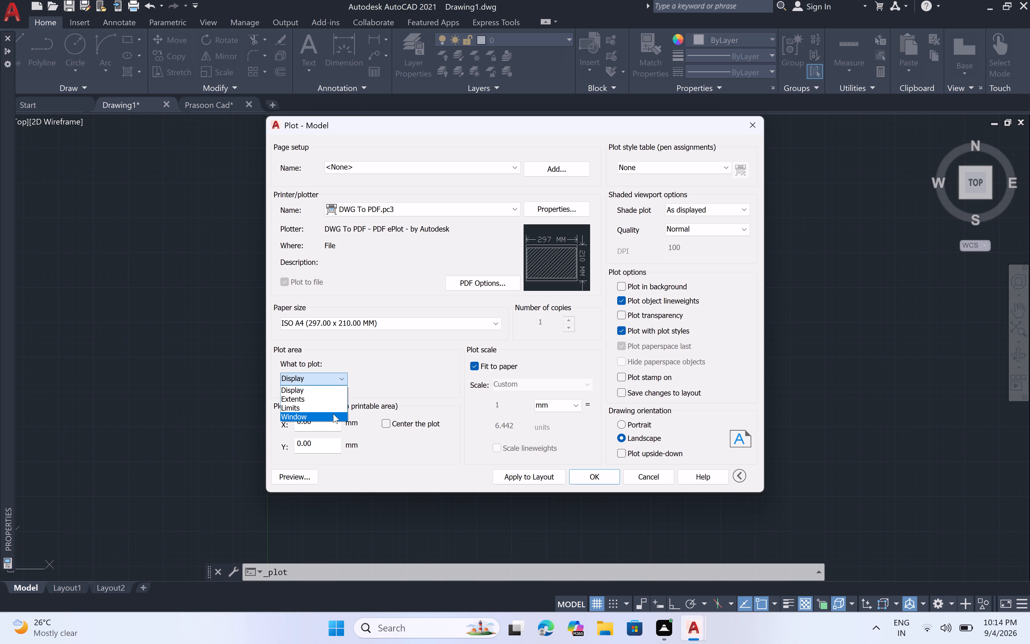
{"action": "left_click", "coordinate": [333, 414]}
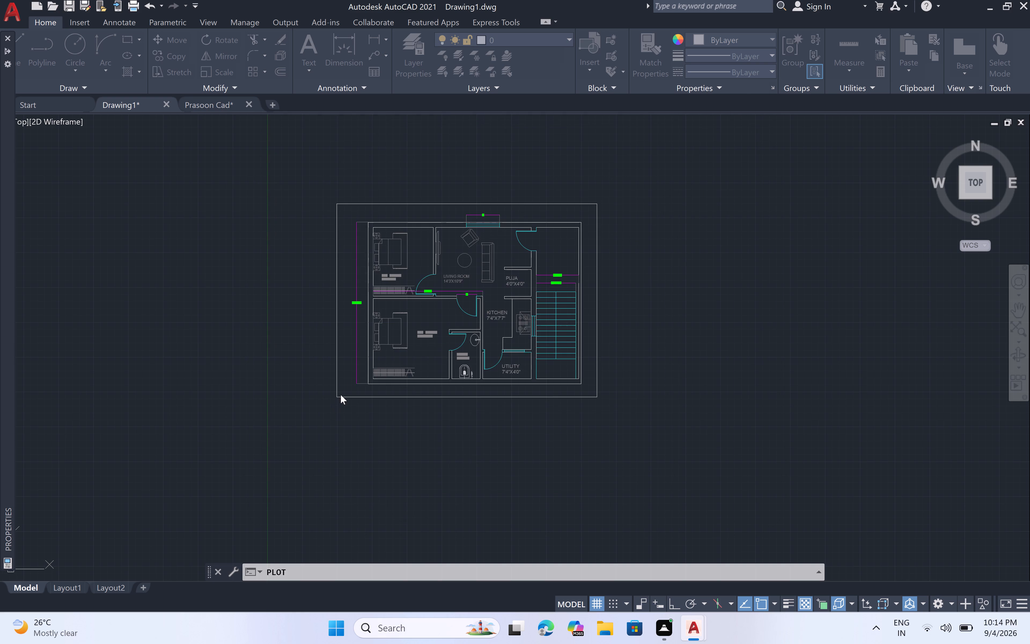
{"action": "left_click", "coordinate": [335, 207]}
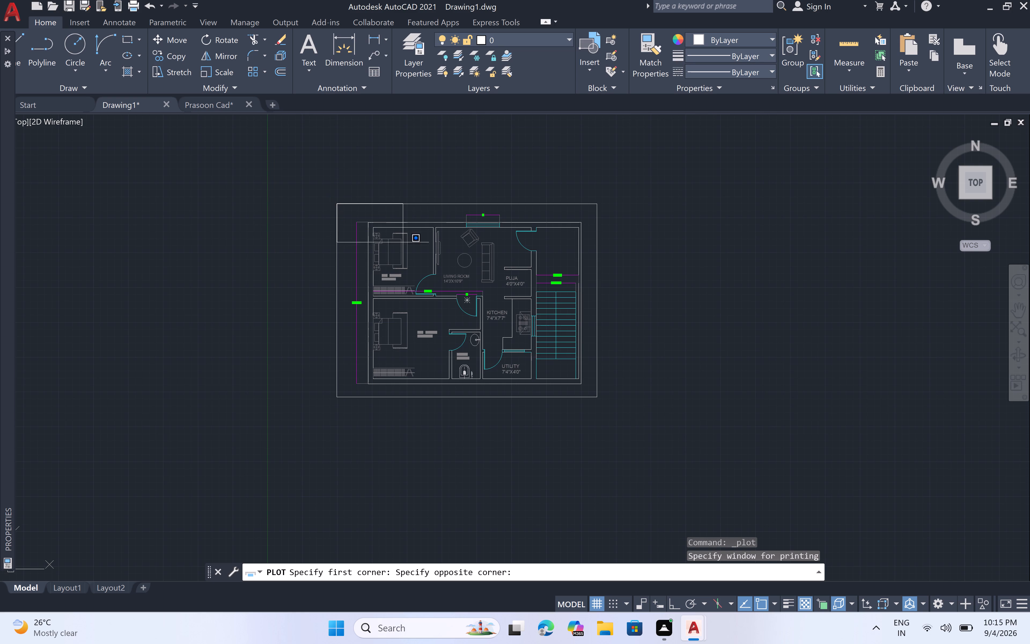
{"action": "left_click", "coordinate": [596, 393]}
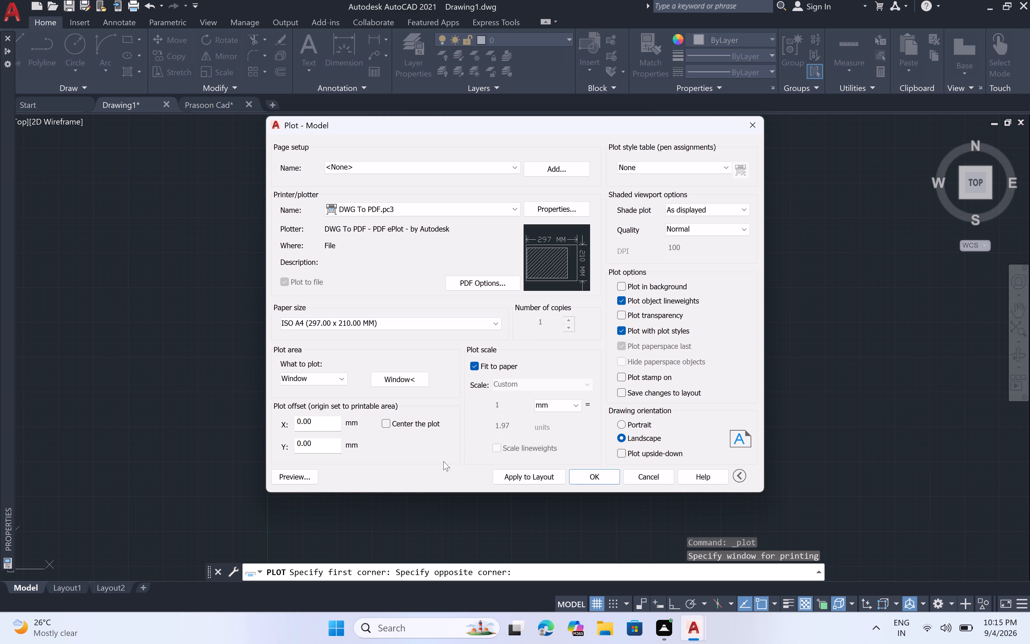
{"action": "left_click", "coordinate": [383, 426]}
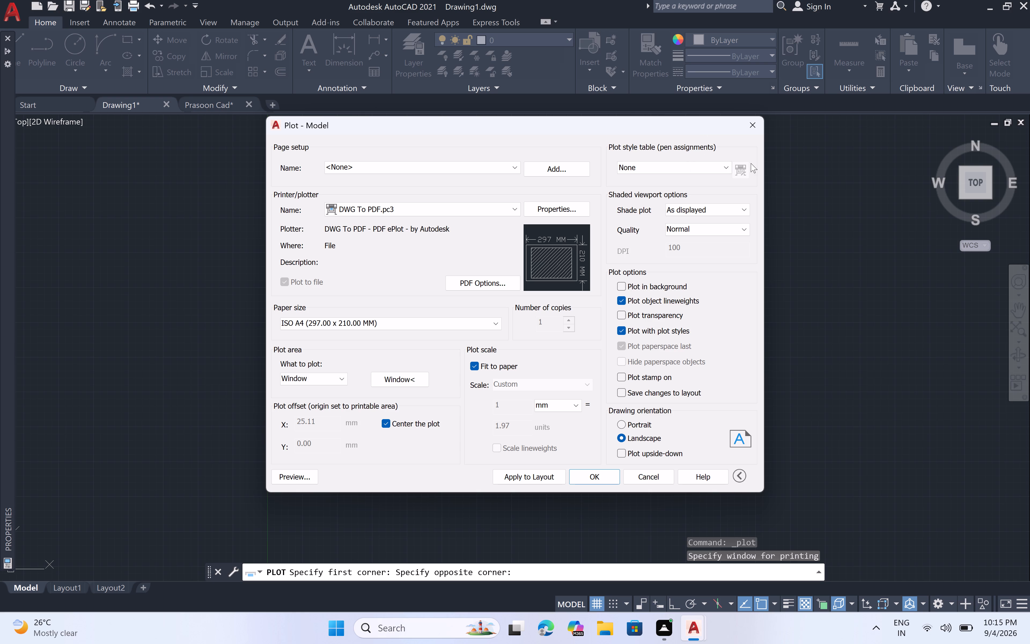
Use the acad.ctb plot style table and assign it to all layouts.
{"action": "left_click", "coordinate": [726, 162]}
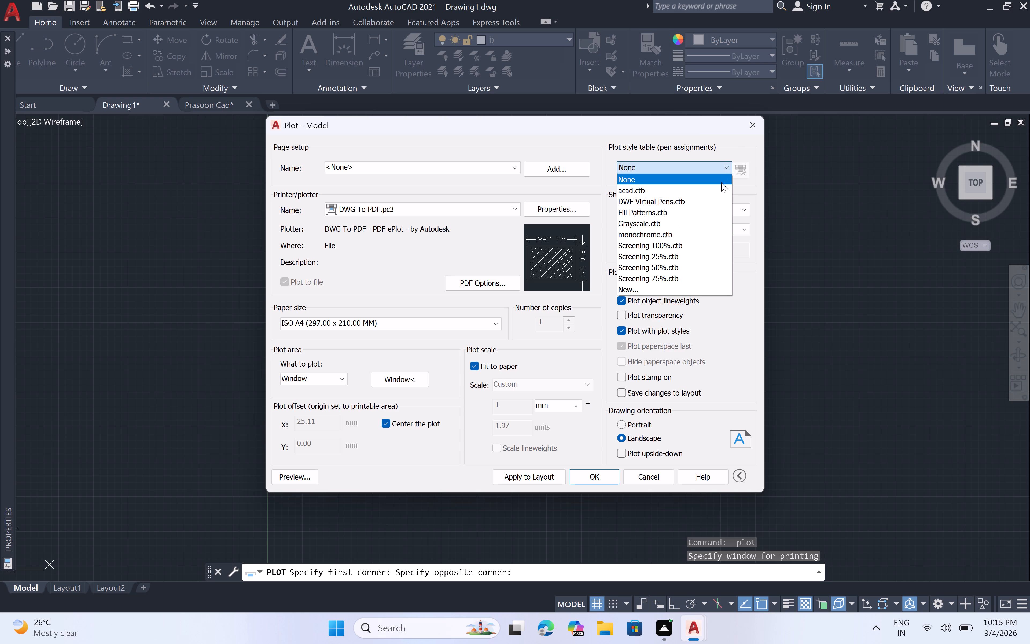
{"action": "left_click", "coordinate": [721, 190]}
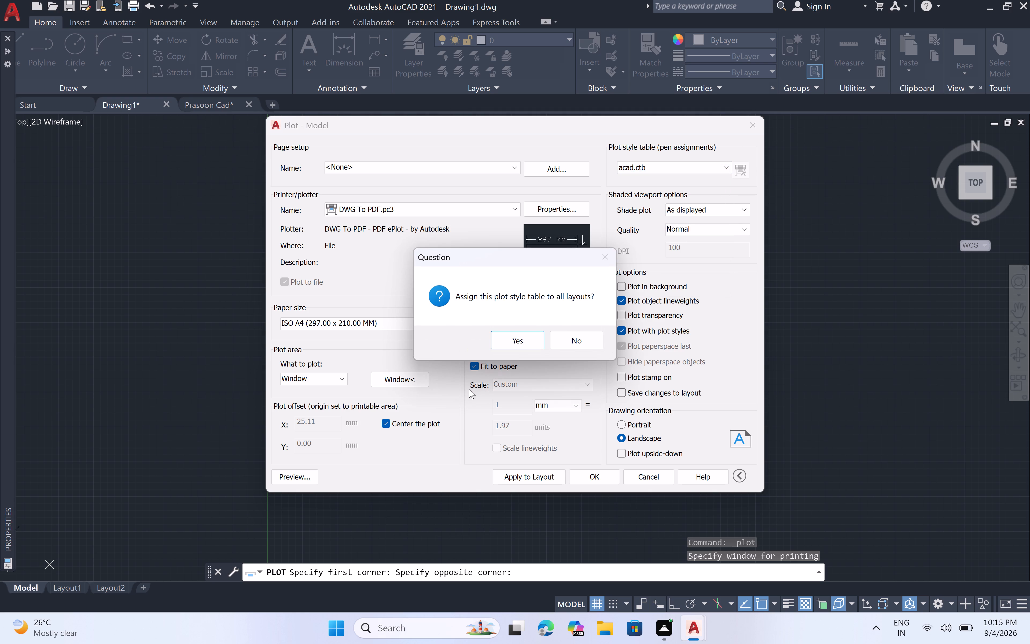
{"action": "left_click", "coordinate": [501, 338]}
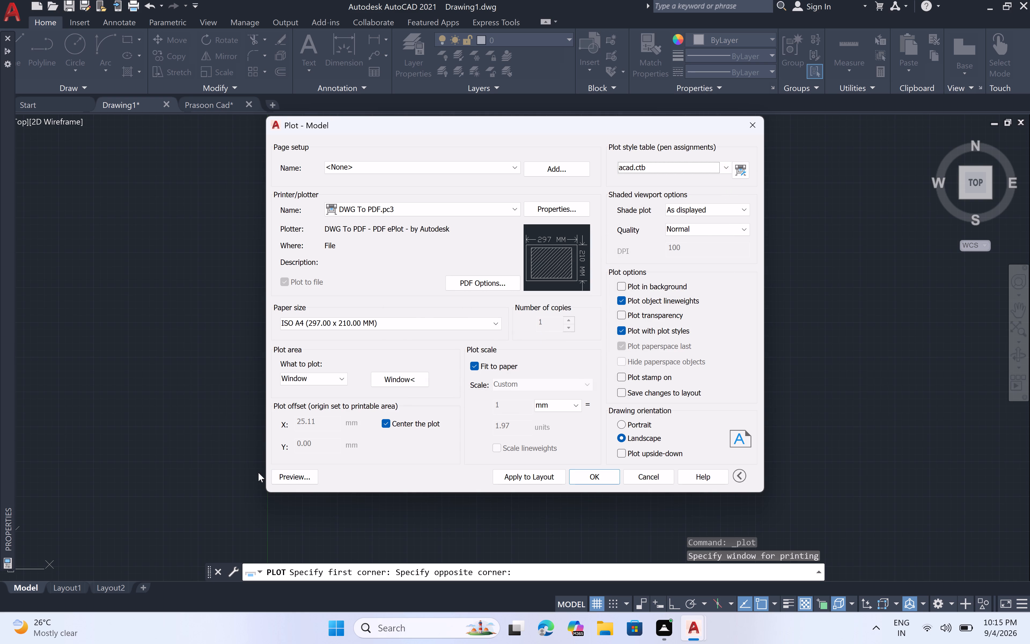
Preview the plot to check the bordered floor plan on the sheet, and return to the plot settings.
{"action": "left_click", "coordinate": [289, 476]}
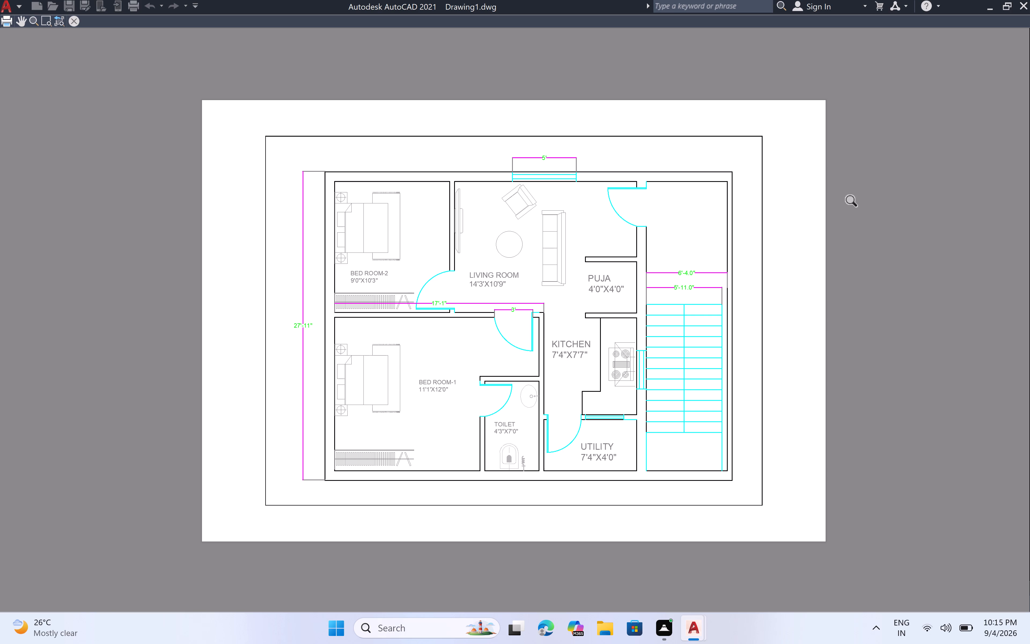
{"action": "left_click", "coordinate": [819, 201]}
{"action": "right_click", "coordinate": [819, 201]}
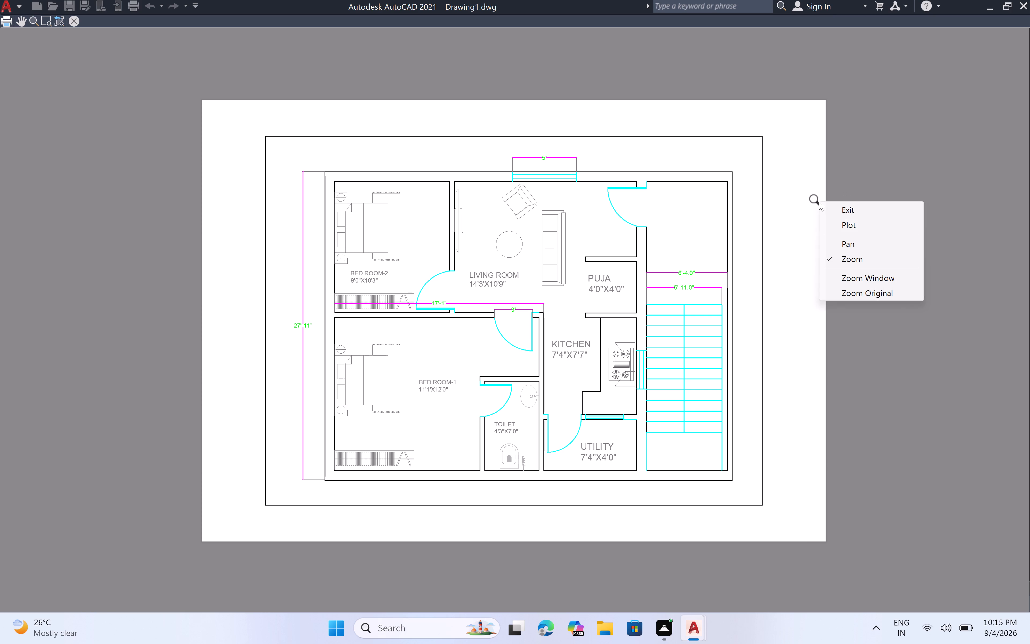
{"action": "left_click", "coordinate": [831, 206]}
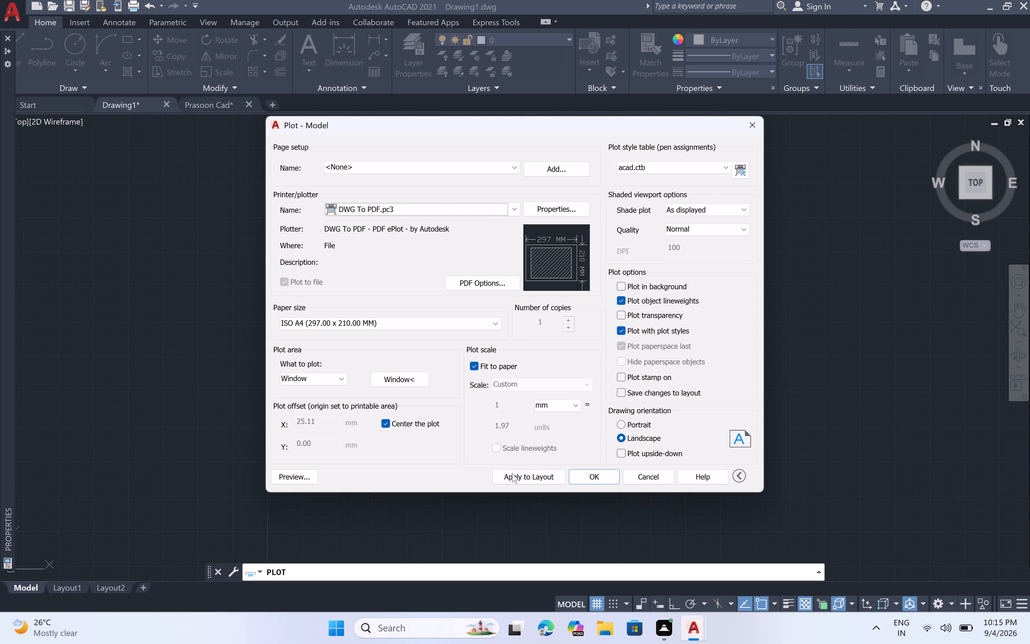
Apply the plot settings to the layout and plot the floor plan to a PDF named 4-9-26 PLAN 5 in the Documents folder.
{"action": "left_click", "coordinate": [513, 474]}
{"action": "left_click", "coordinate": [598, 475]}
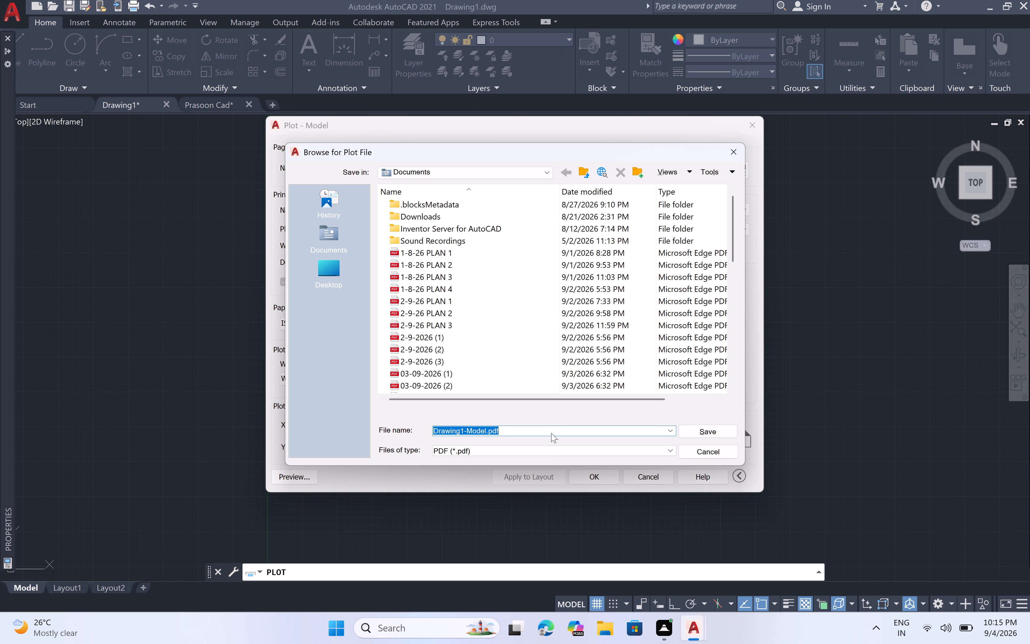
{"action": "key", "text": "BackSpace"}
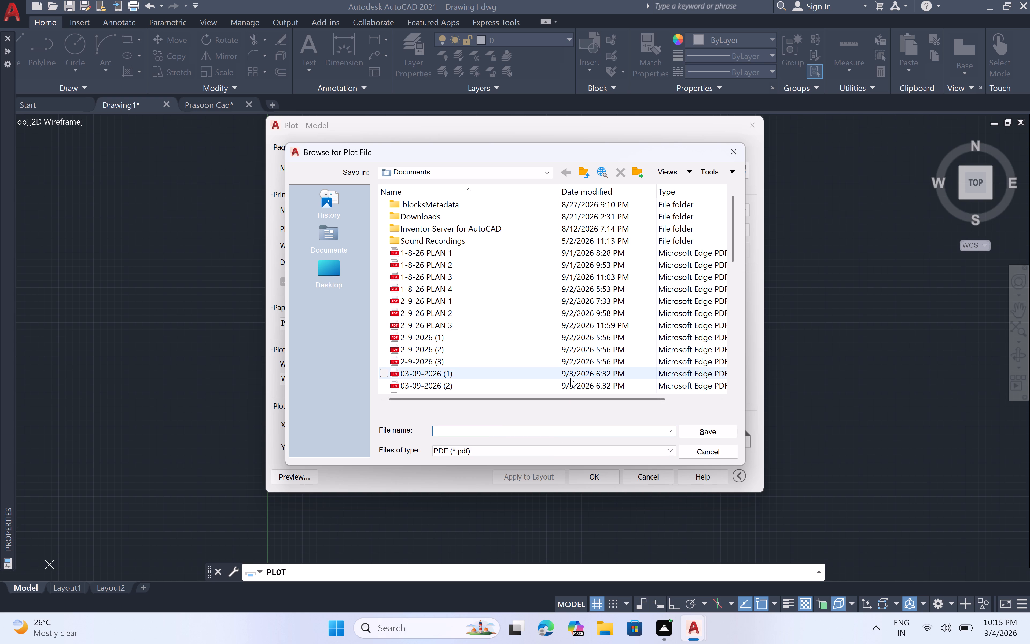
{"action": "key", "text": "4"}
{"action": "key", "text": "minus"}
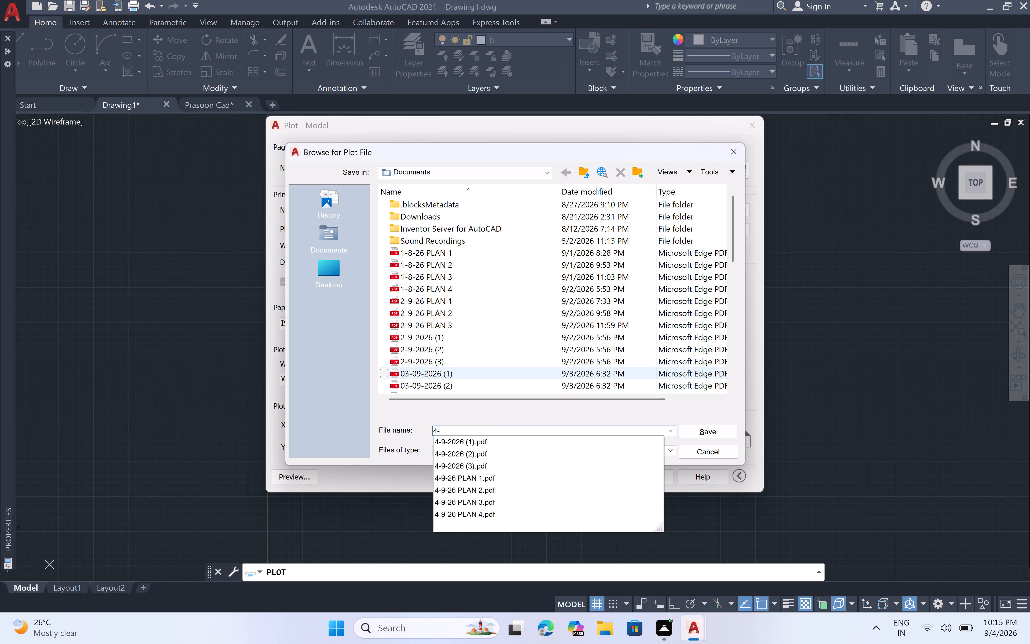
{"action": "key", "text": "9"}
{"action": "key", "text": "minus"}
{"action": "key", "text": "2"}
{"action": "key", "text": "6"}
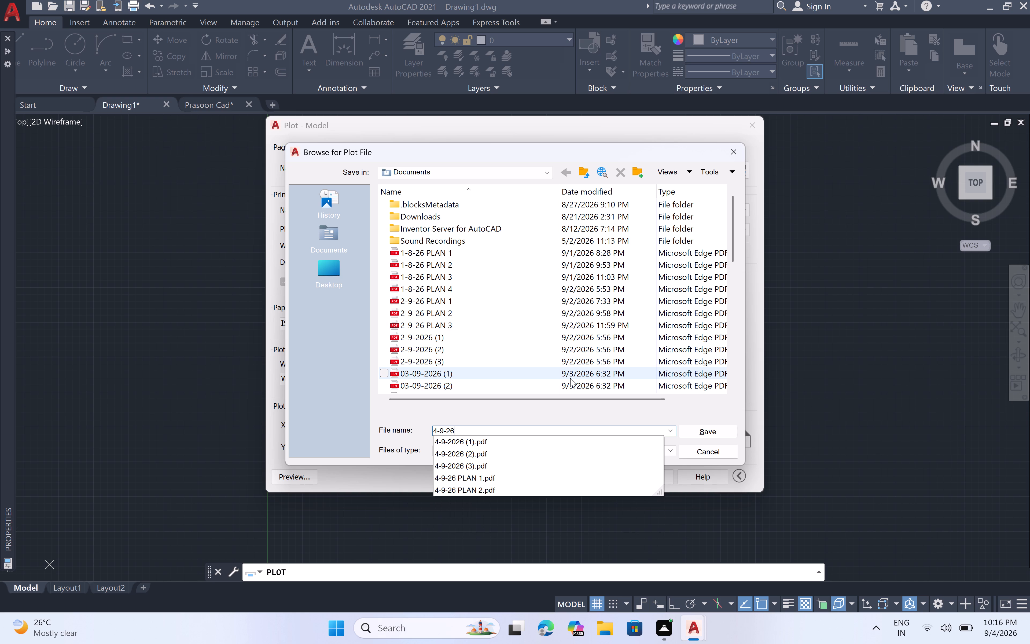
{"action": "key", "text": "space"}
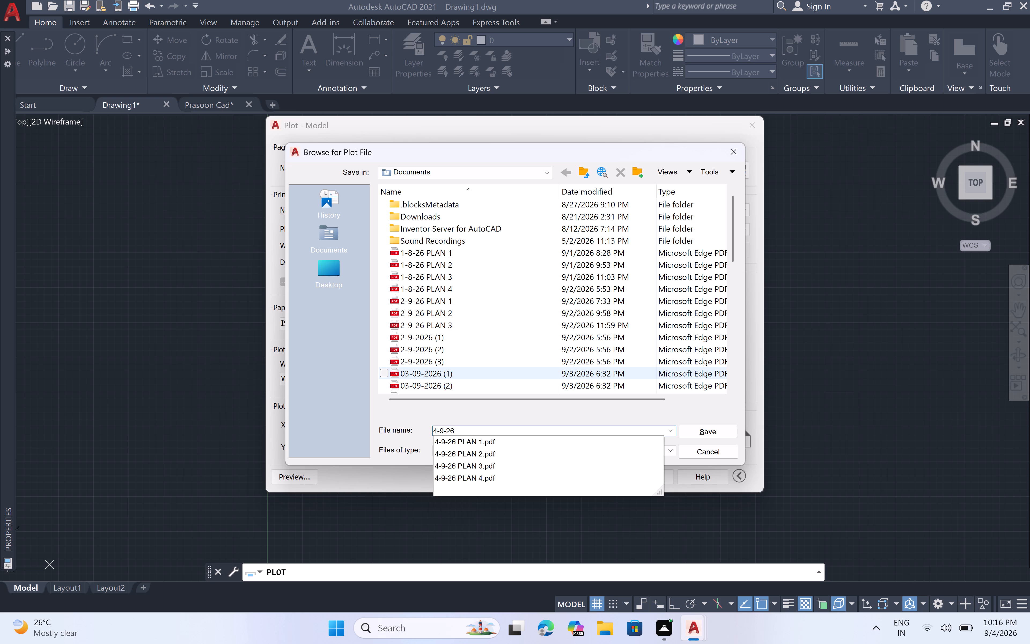
{"action": "type", "text": "PLAN"}
{"action": "key", "text": "space"}
{"action": "type", "text": "5"}
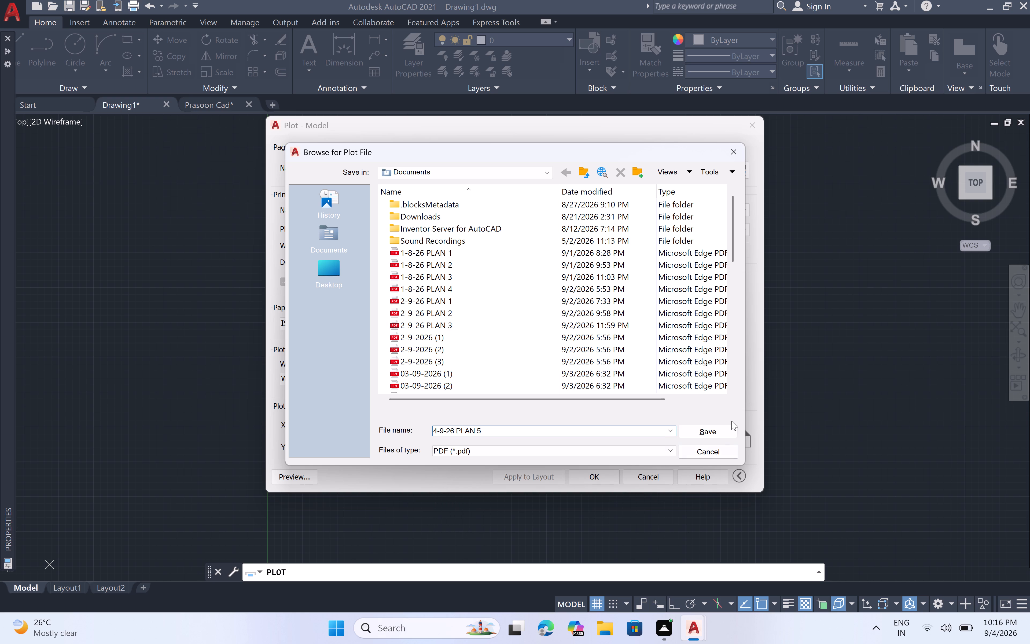
{"action": "left_click", "coordinate": [729, 429]}
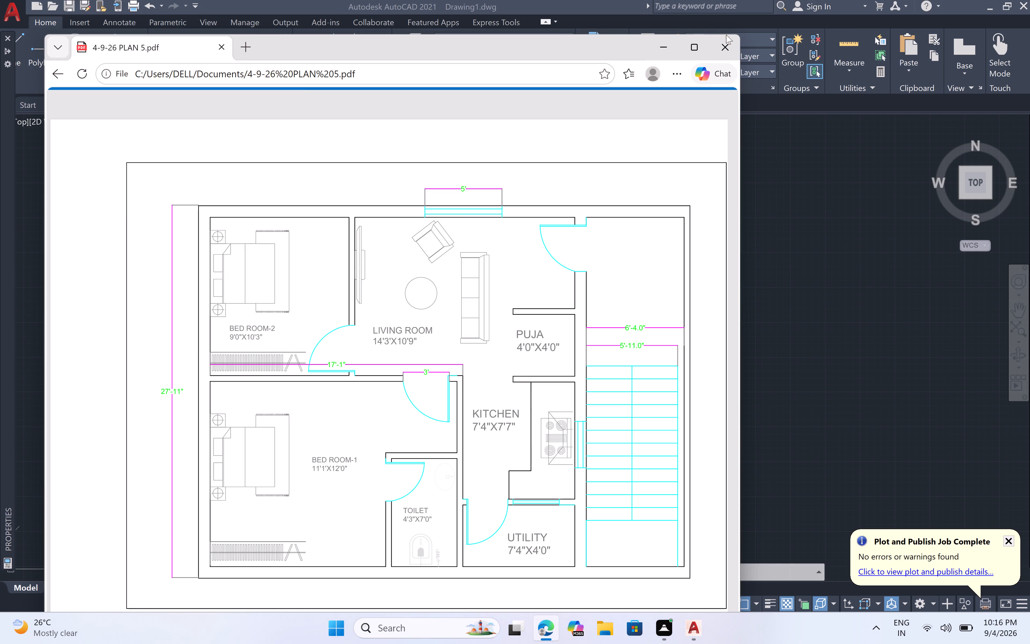
{"action": "left_click", "coordinate": [726, 43]}
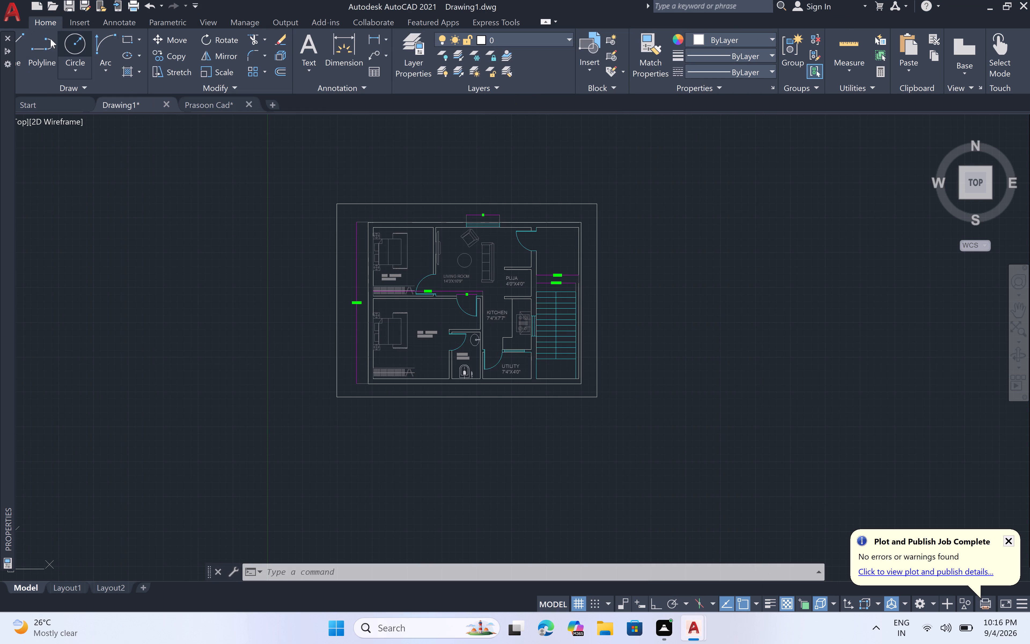
Save the floor plan drawing as 4-9-26 PLAN 5 in the Downloads folder, in AutoCAD 2018 Drawing format.
{"action": "left_click", "coordinate": [16, 15]}
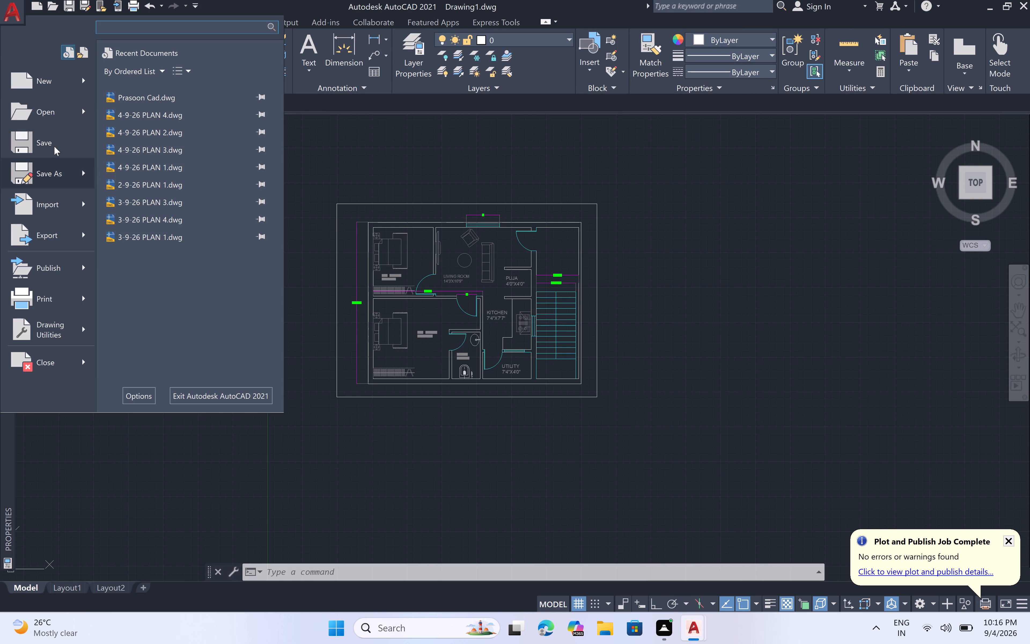
{"action": "left_click", "coordinate": [50, 142]}
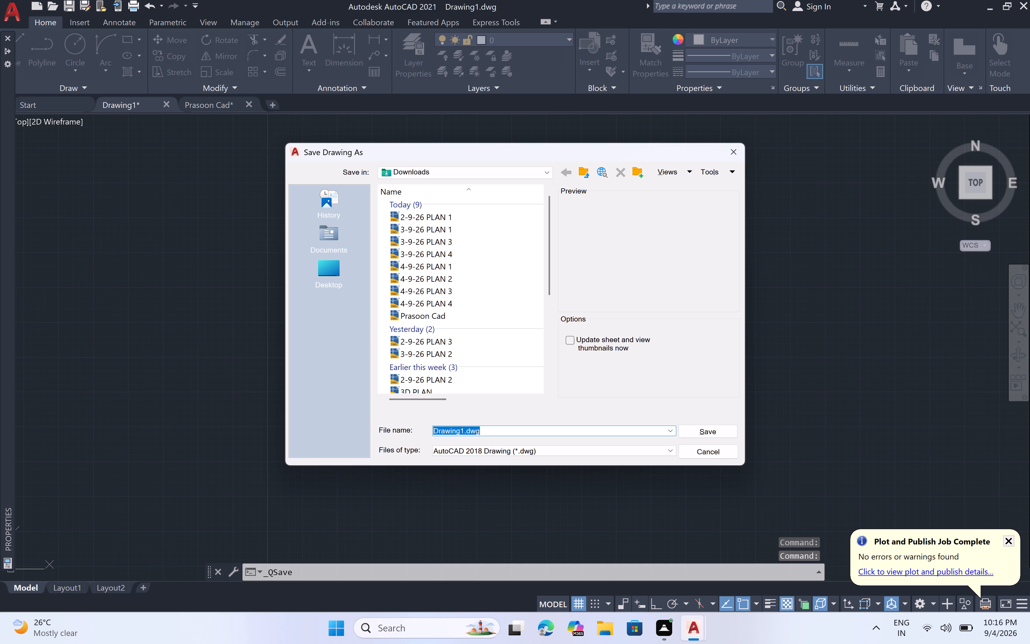
{"action": "key", "text": "BackSpace"}
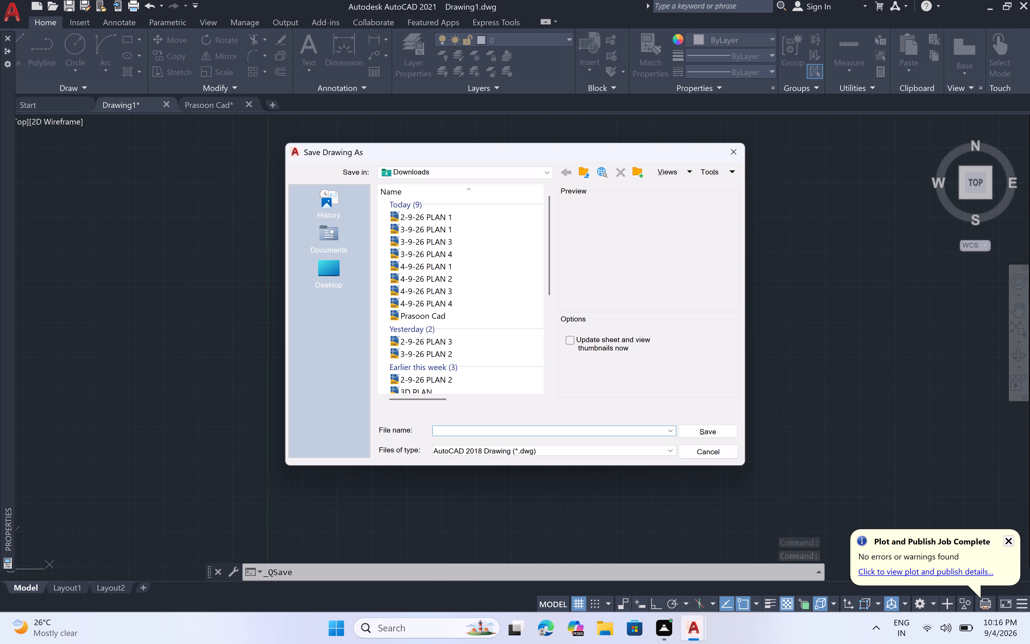
{"action": "type", "text": "4-"}
{"action": "type", "text": "9-"}
{"action": "type", "text": "26"}
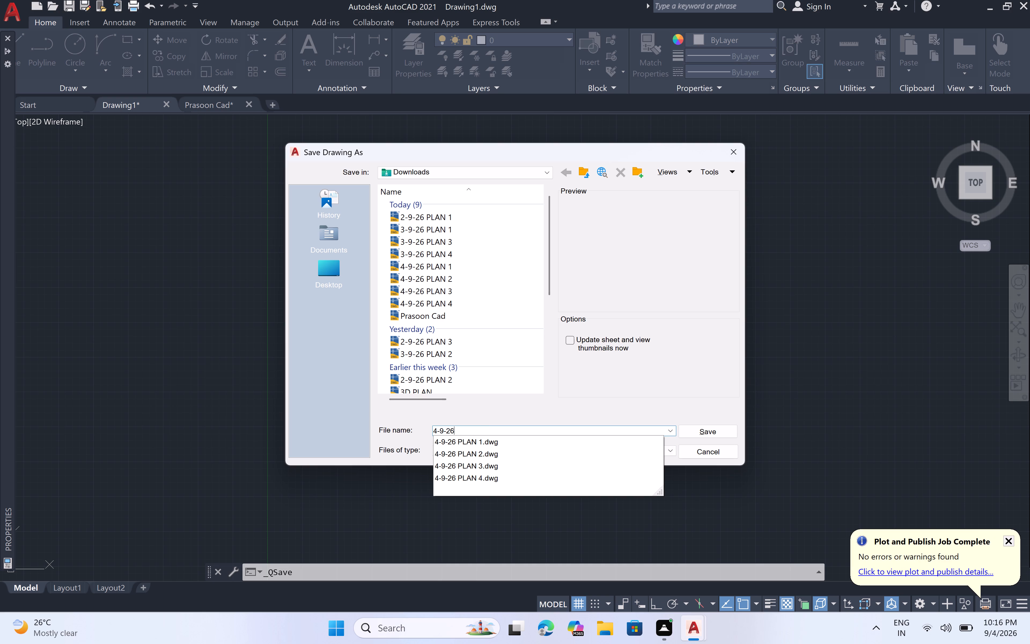
{"action": "key", "text": "space"}
{"action": "type", "text": "PL"}
{"action": "type", "text": "AN"}
{"action": "key", "text": "space"}
{"action": "key", "text": "5"}
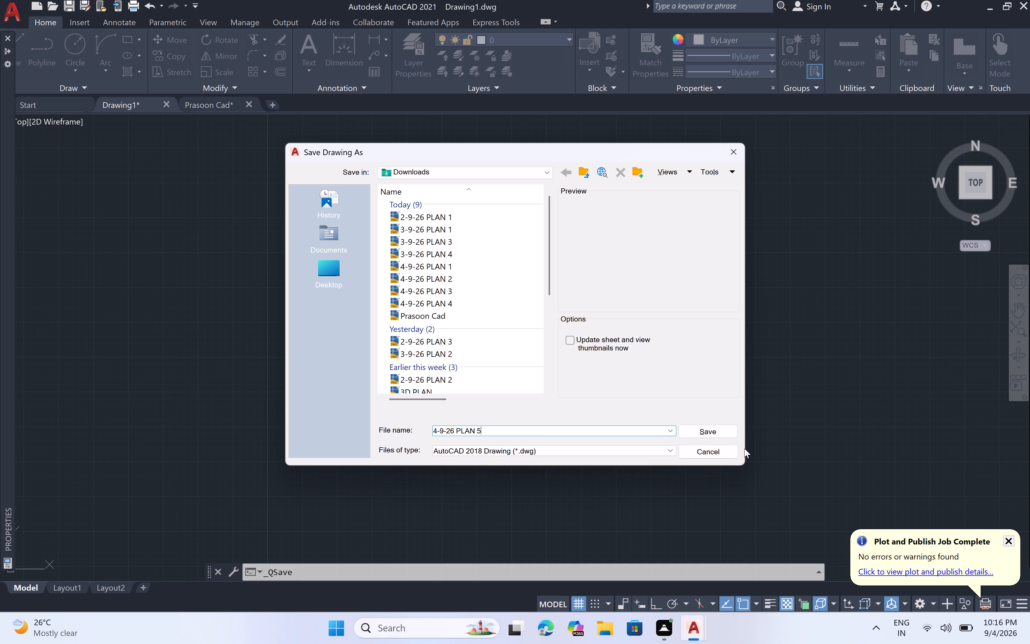
{"action": "left_click", "coordinate": [726, 434]}
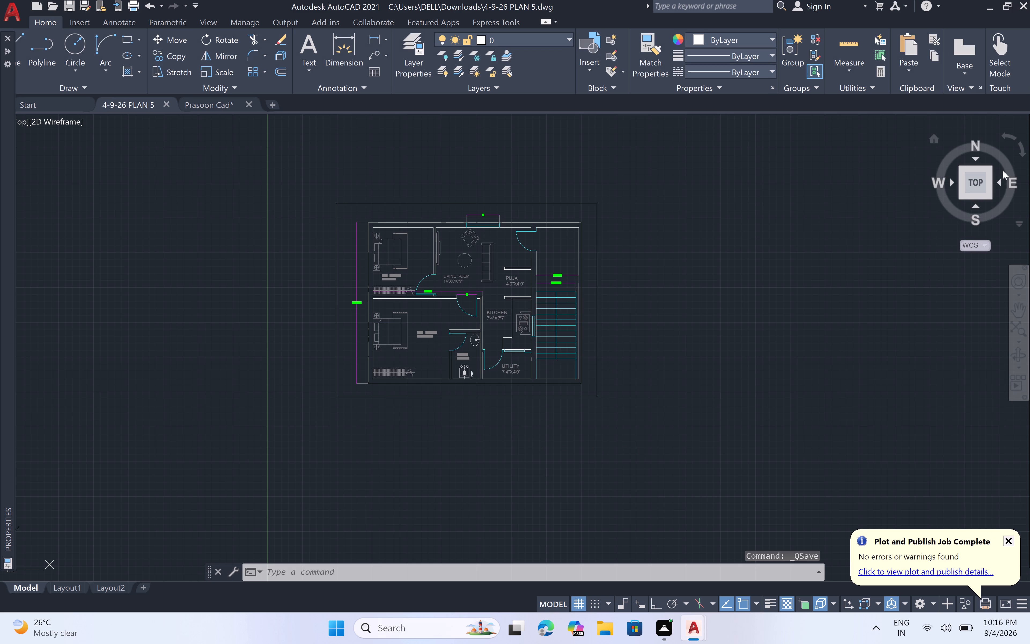
Exit AutoCAD, saving the changes to Prasoon Cad.dwg.
{"action": "left_click", "coordinate": [1025, 3]}
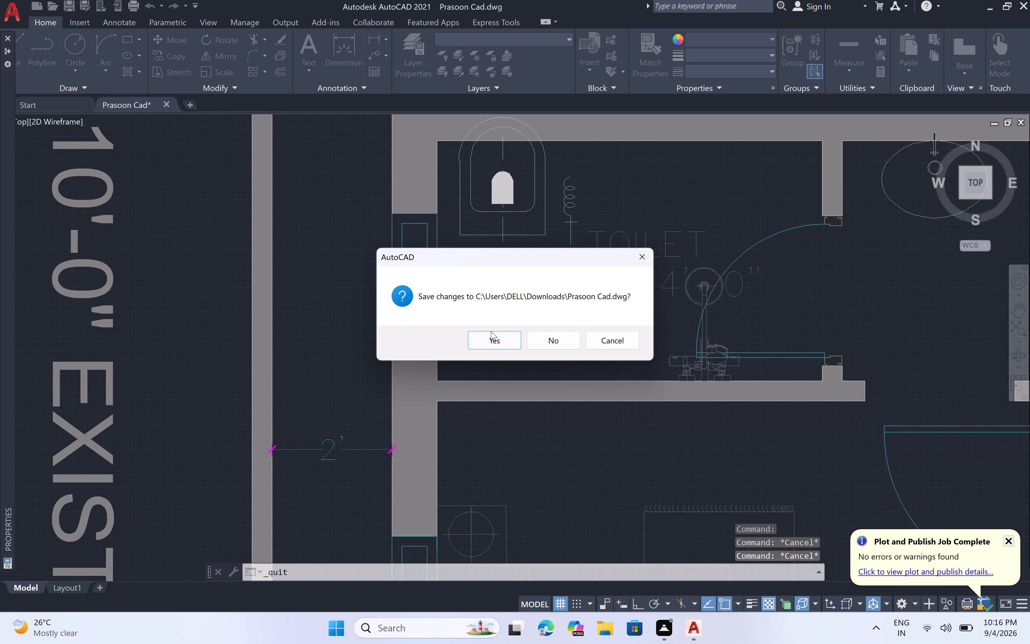
{"action": "left_click", "coordinate": [491, 331]}
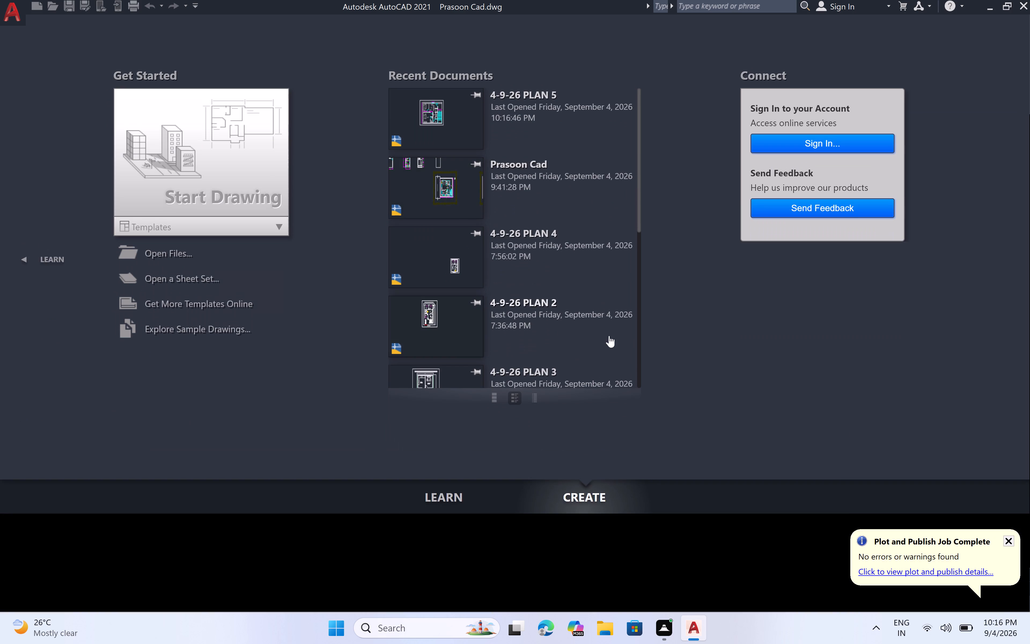